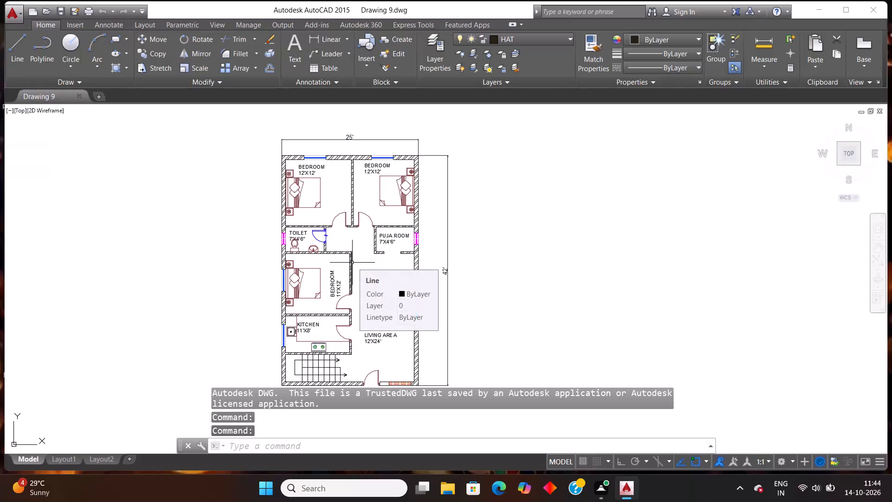
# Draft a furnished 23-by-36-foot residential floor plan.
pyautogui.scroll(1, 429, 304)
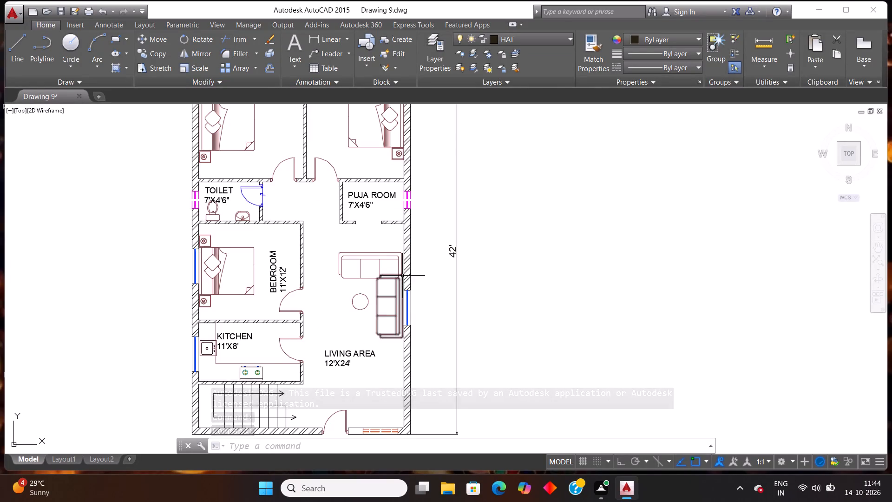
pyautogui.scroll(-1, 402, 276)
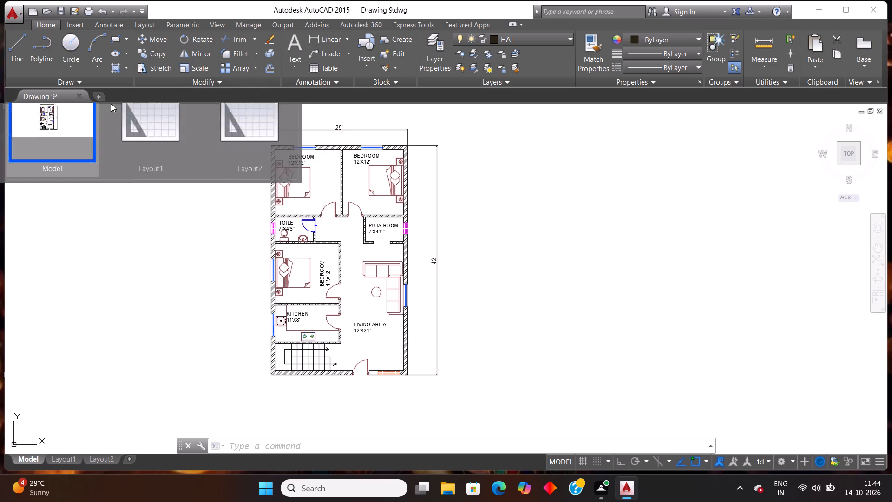
# Start a new blank drawing alongside the open floor plan.
pyautogui.click(100, 94)
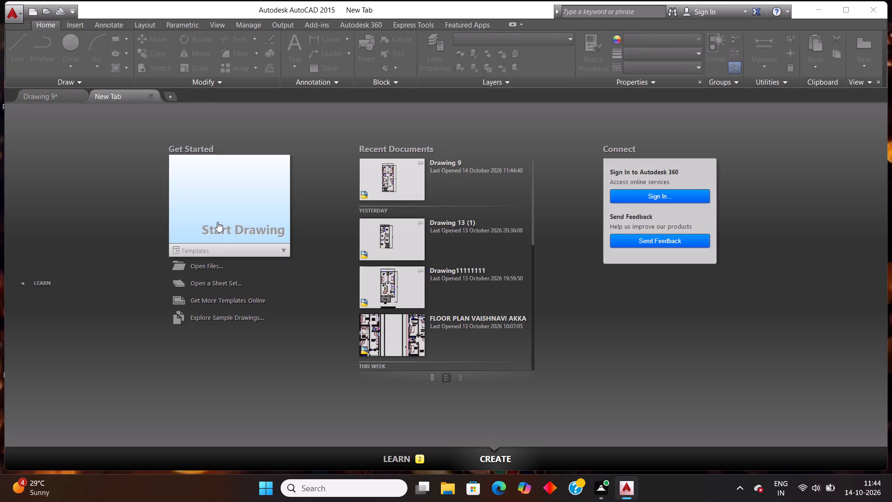
pyautogui.click(239, 230)
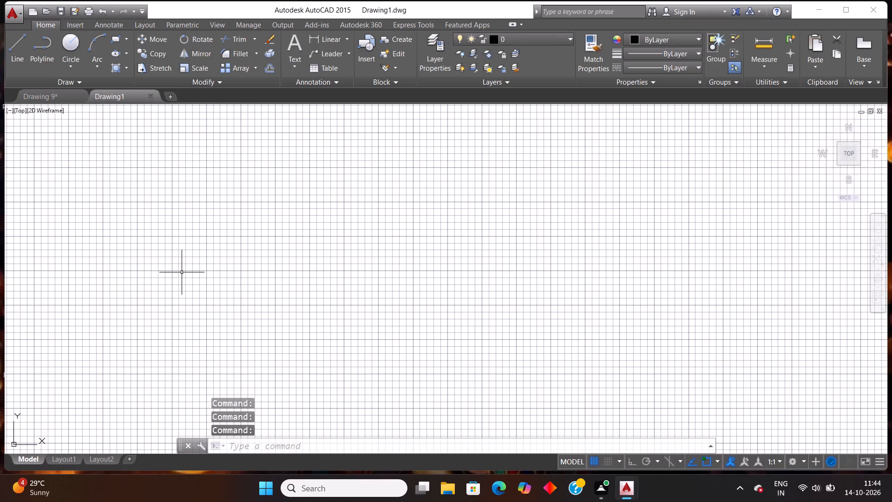
# Configure the drawing units to Engineering length with precision 0'-0.0" and an insertion scale in Inches.
pyautogui.write('un')
pyautogui.press('Return')
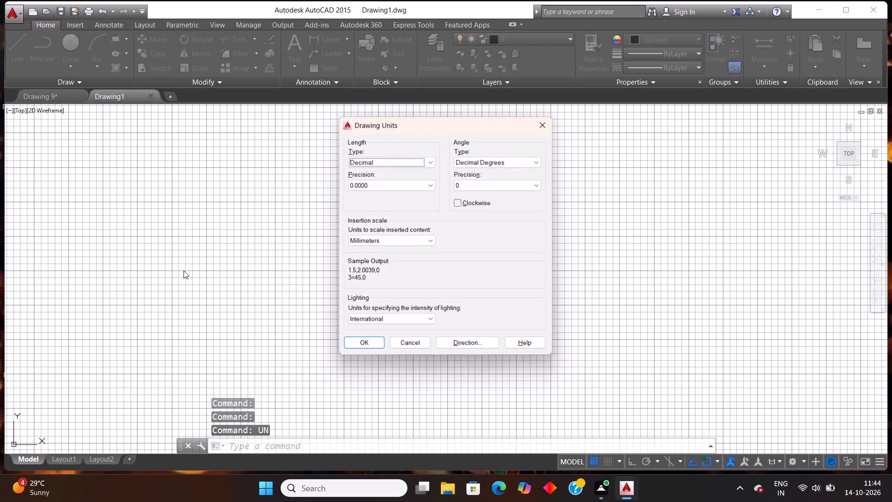
pyautogui.click(412, 164)
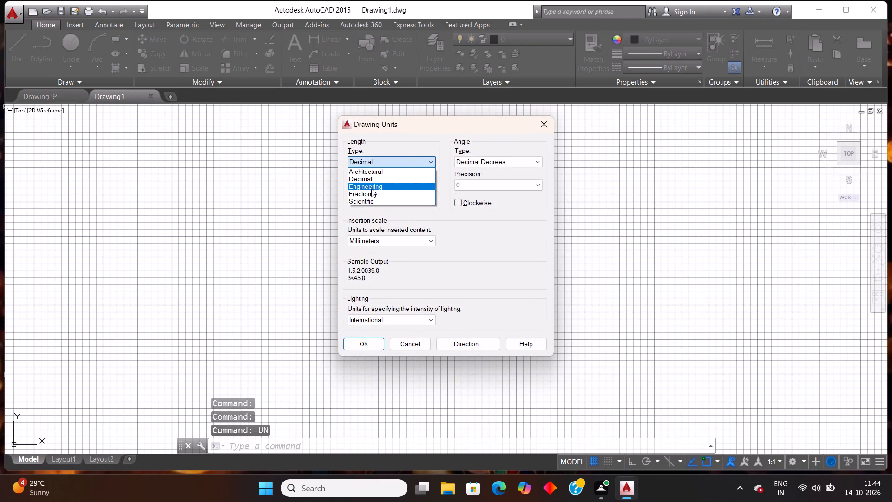
pyautogui.click(371, 189)
pyautogui.click(372, 187)
pyautogui.click(366, 201)
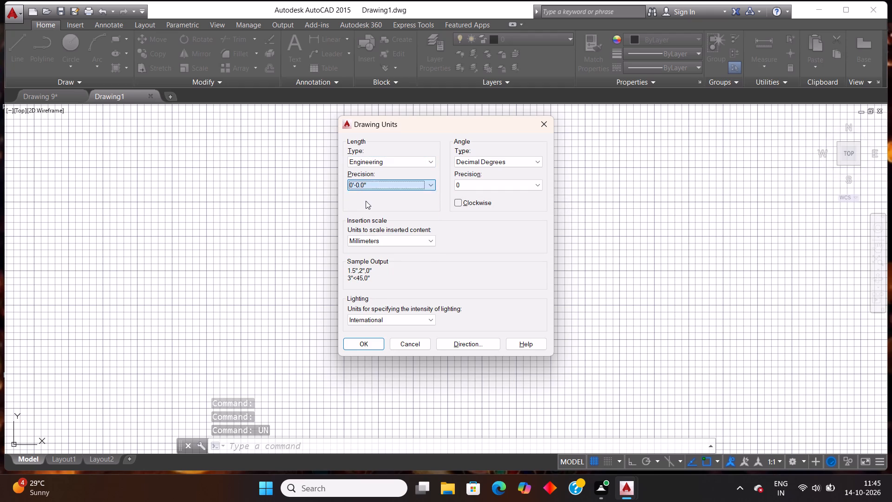
pyautogui.click(380, 240)
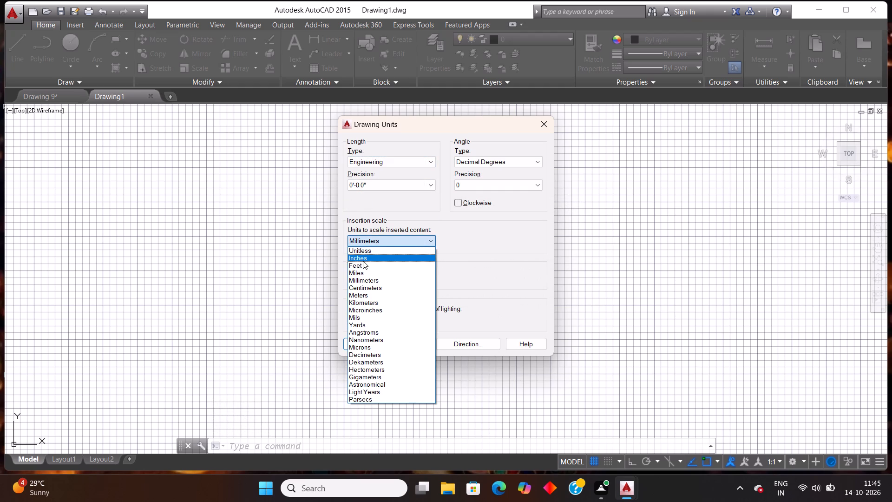
pyautogui.click(362, 259)
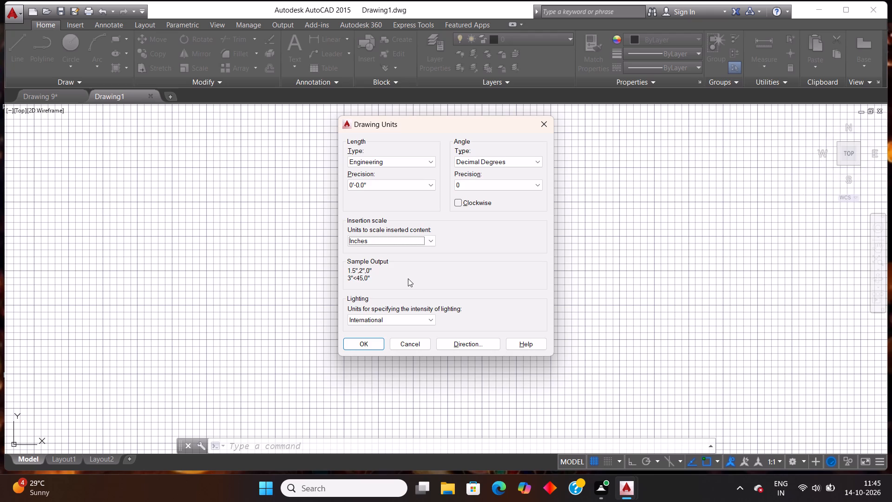
pyautogui.click(359, 343)
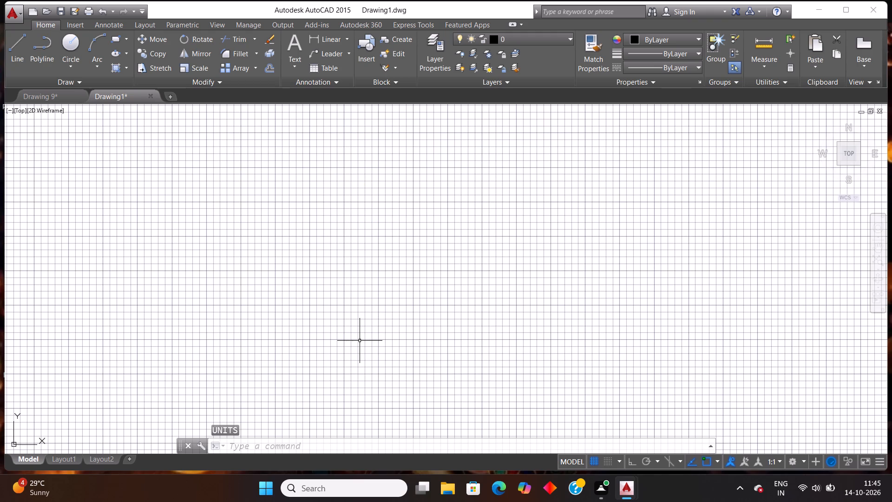
# Modify the Standard dimension style so its linear dimensions use the Engineering unit format with precision 0'-0.0".
pyautogui.press('d')
pyautogui.press('Return')
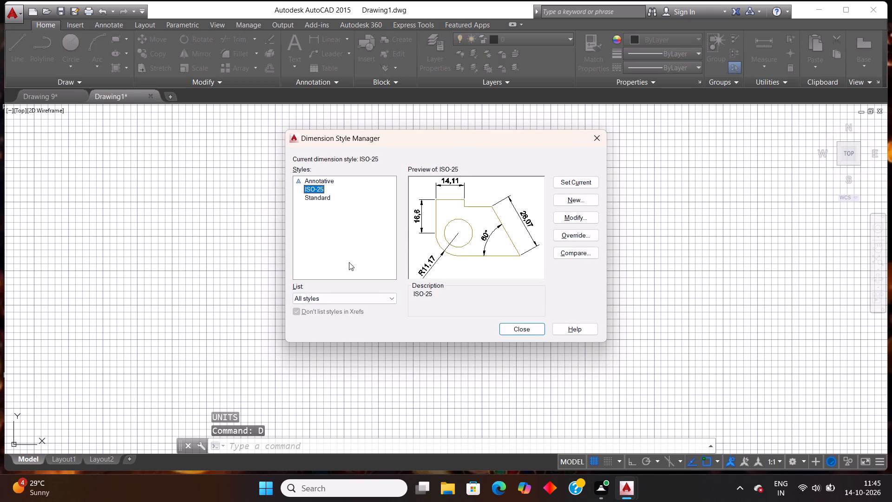
pyautogui.click(320, 197)
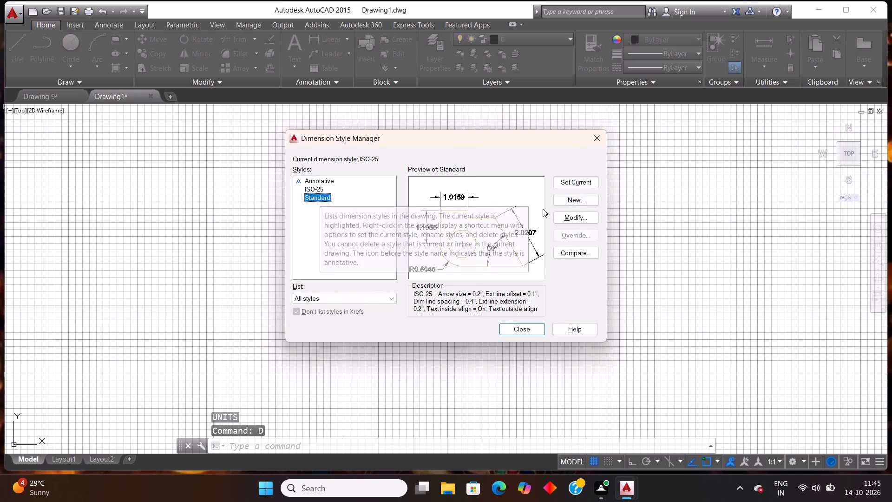
pyautogui.click(577, 221)
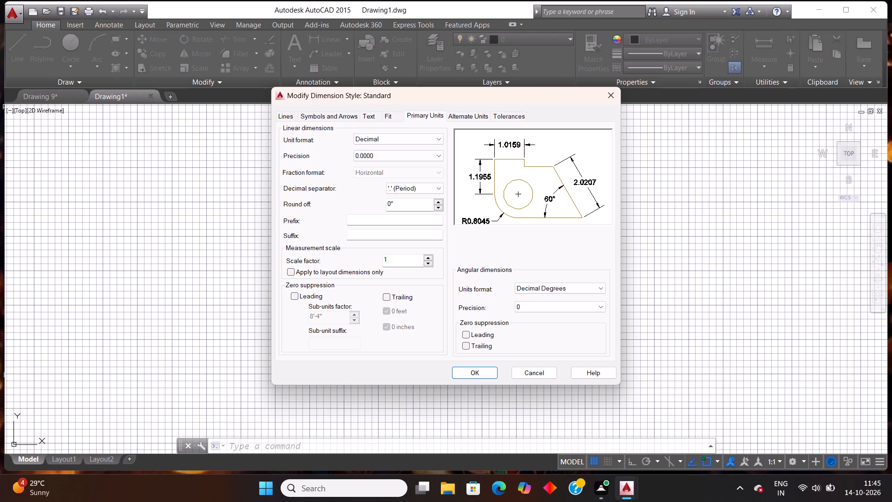
pyautogui.click(398, 138)
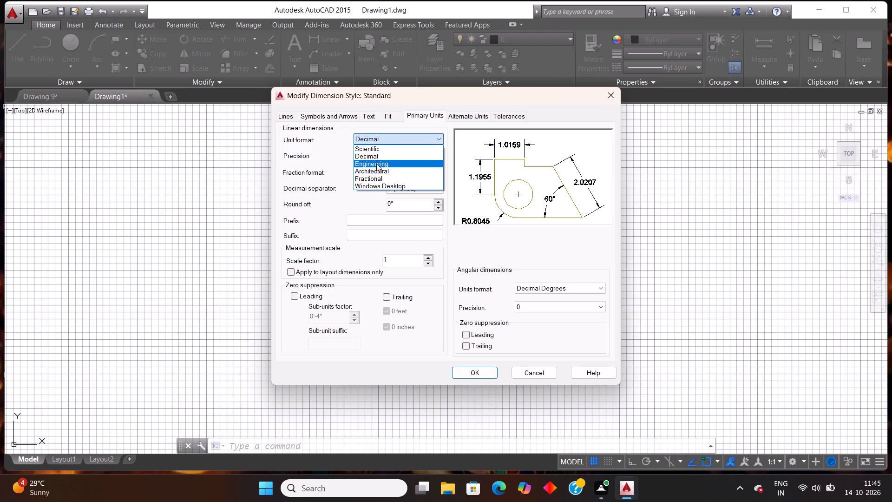
pyautogui.click(376, 164)
pyautogui.moveTo(377, 157); pyautogui.dragTo(380, 167)
pyautogui.click(377, 172)
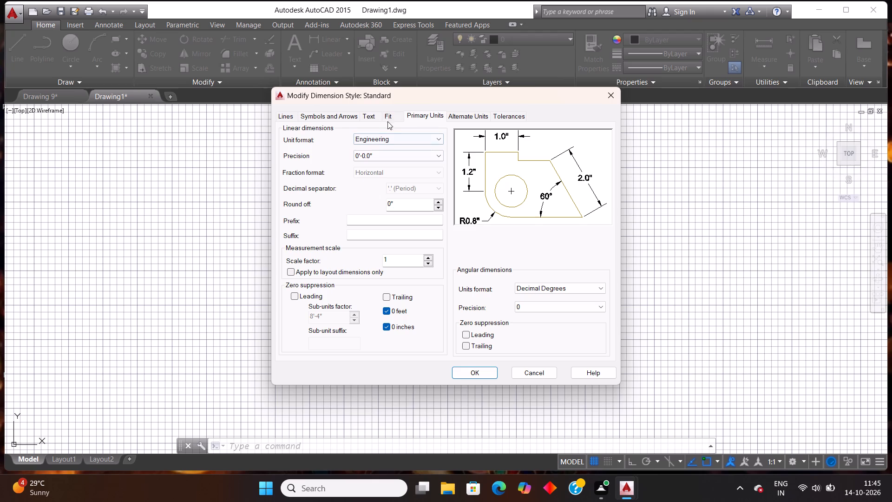
# Set the Standard dimension style's text height to 0'-9.18" and apply the style changes.
pyautogui.click(366, 115)
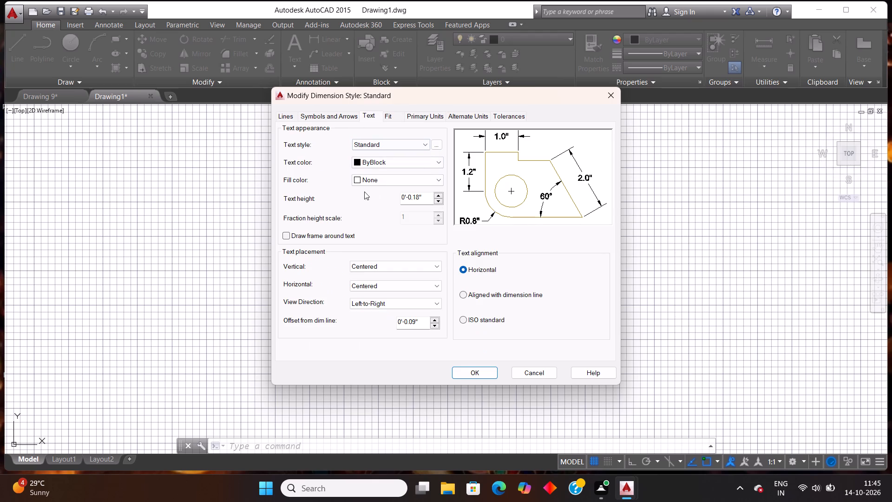
pyautogui.tripleClick(442, 195)
pyautogui.tripleClick(442, 195)
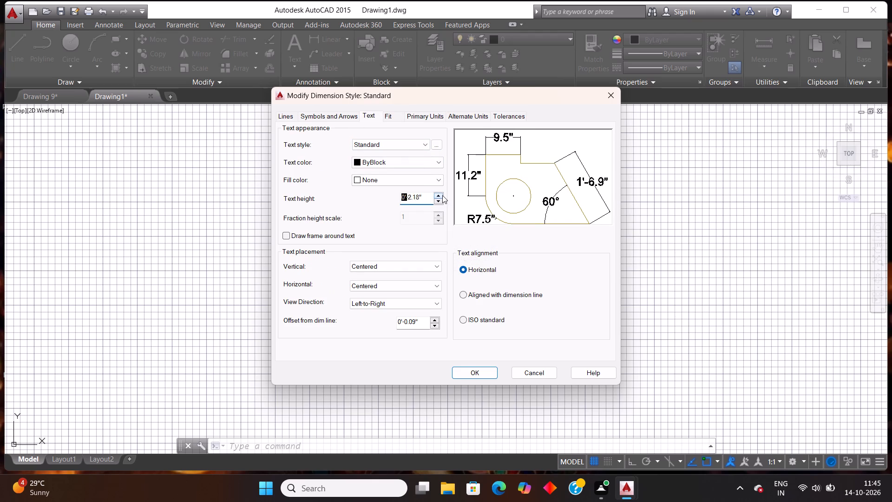
pyautogui.tripleClick(442, 195)
pyautogui.tripleClick(442, 195)
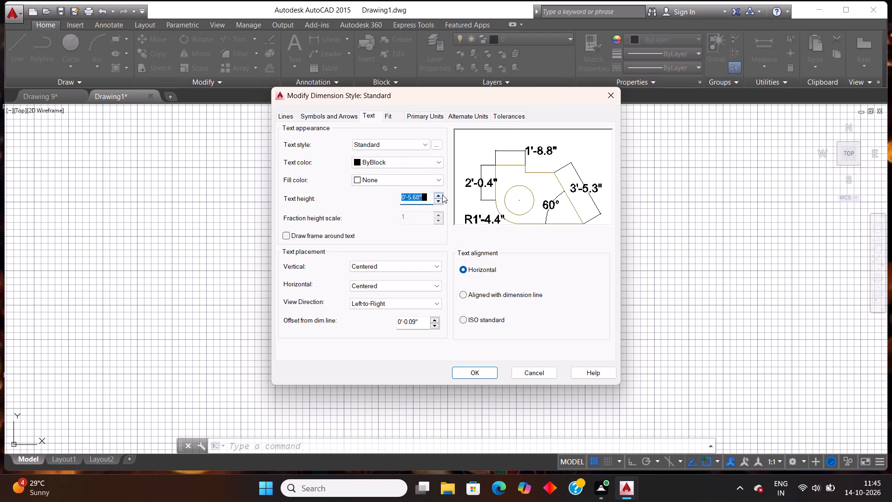
pyautogui.tripleClick(442, 195)
pyautogui.tripleClick(442, 195)
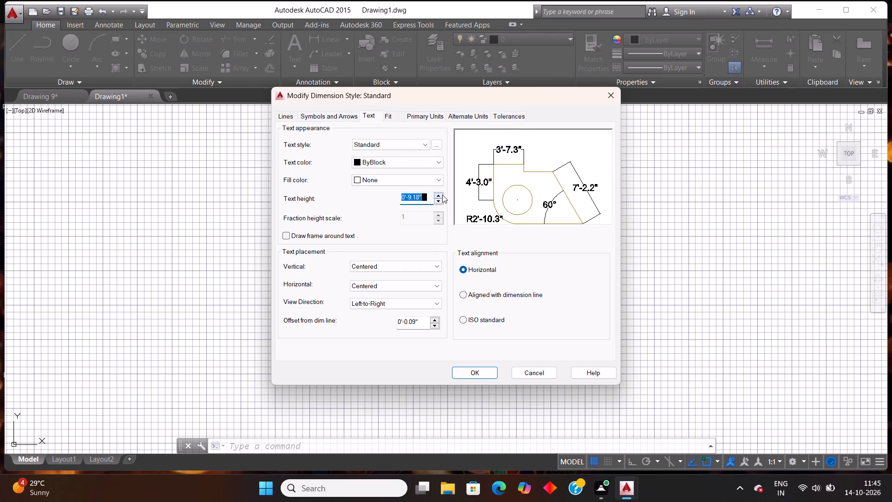
pyautogui.click(474, 376)
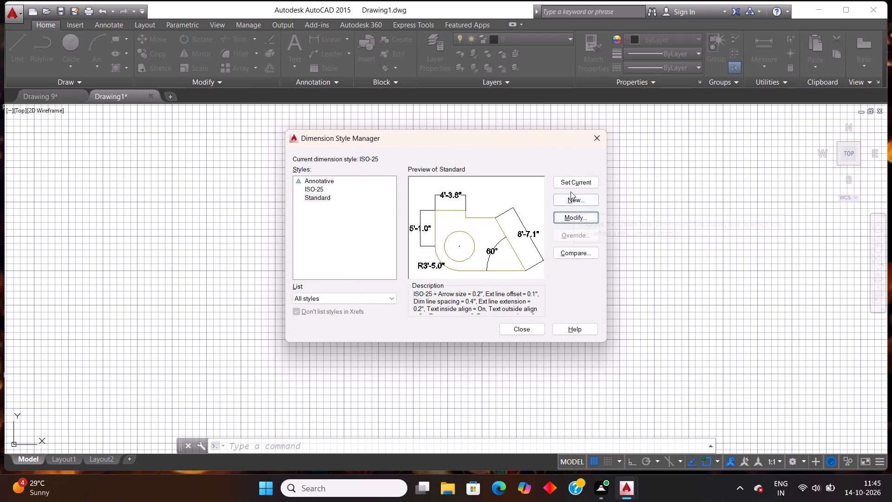
# Make Standard the current dimension style and close the style manager.
pyautogui.click(568, 183)
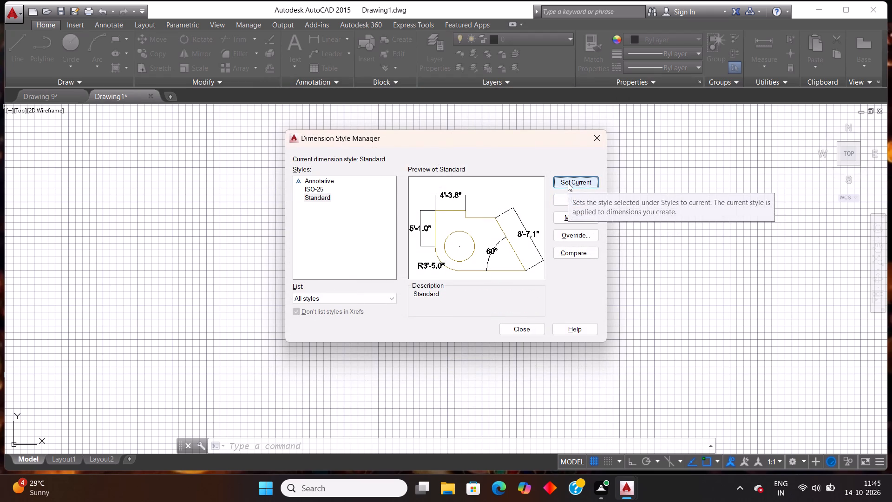
pyautogui.click(532, 331)
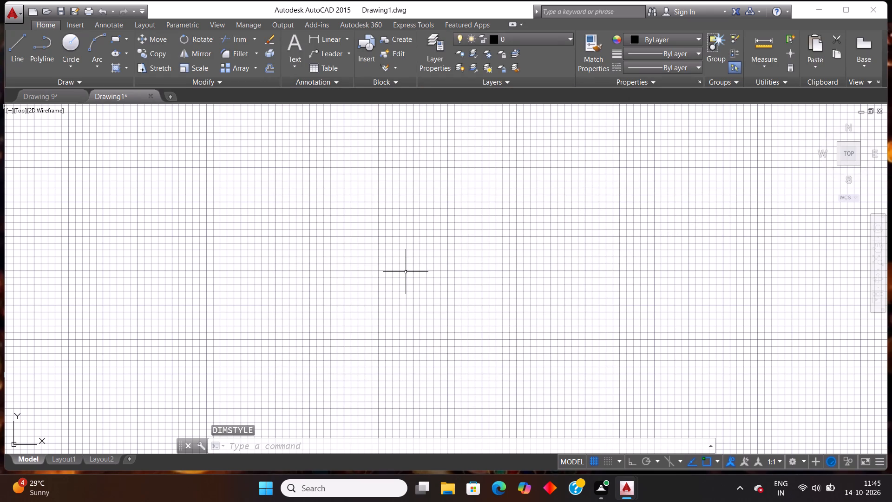
# Turn off the drawing grid display.
pyautogui.click(595, 456)
# With ortho on, draw the outer wall outline as a closed rectangle of lines, 23' wide and 36' high.
pyautogui.scroll(-1, 458, 323)
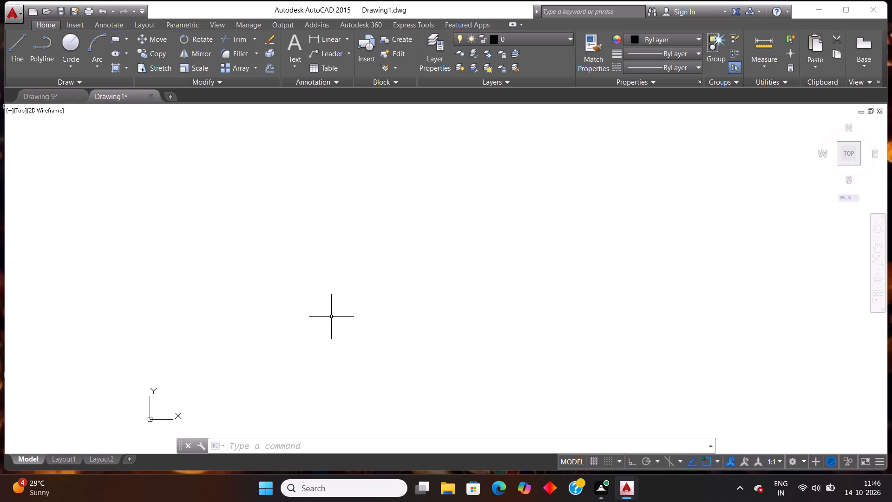
pyautogui.scroll(-1, 330, 321)
pyautogui.press('l')
pyautogui.press('Return')
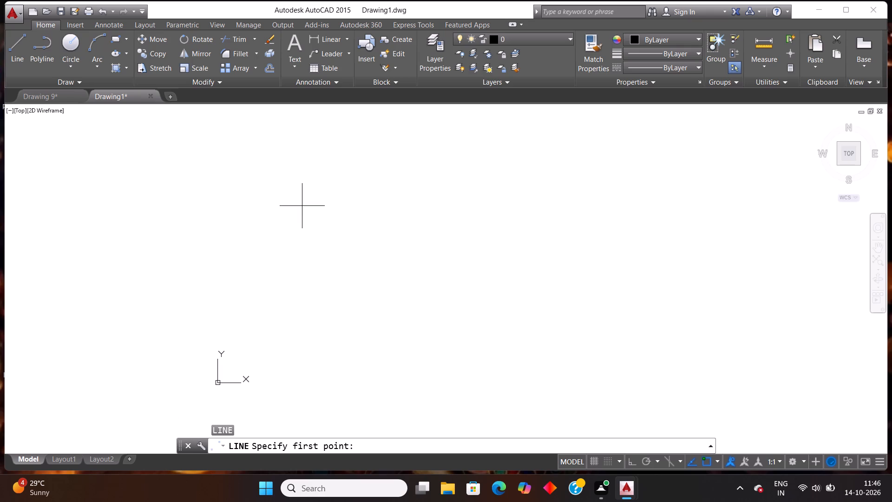
pyautogui.press('F8')
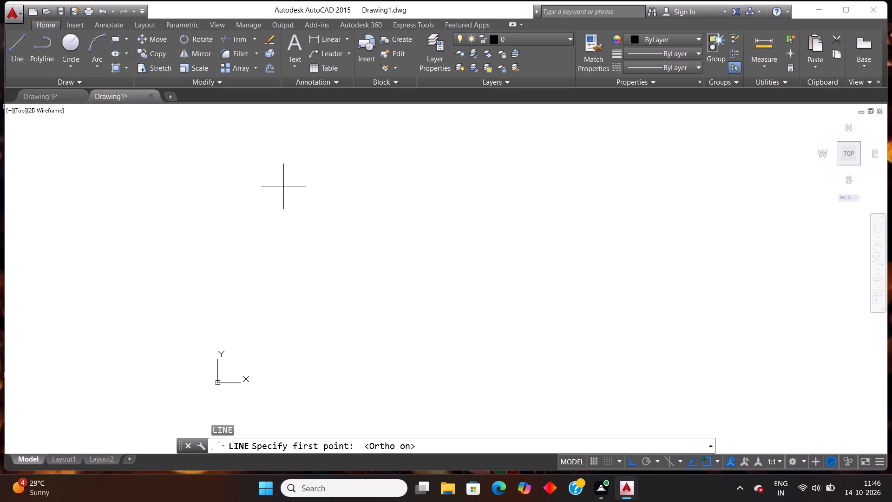
pyautogui.click(282, 177)
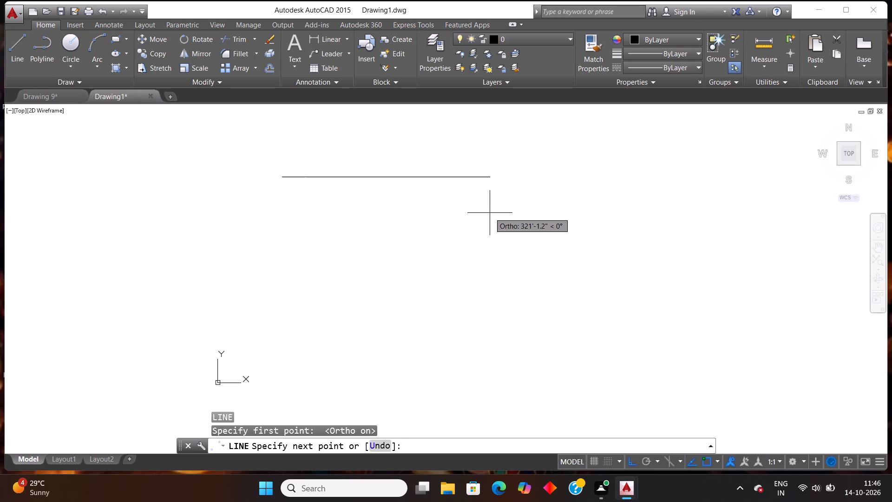
pyautogui.write("23'")
pyautogui.press('Return')
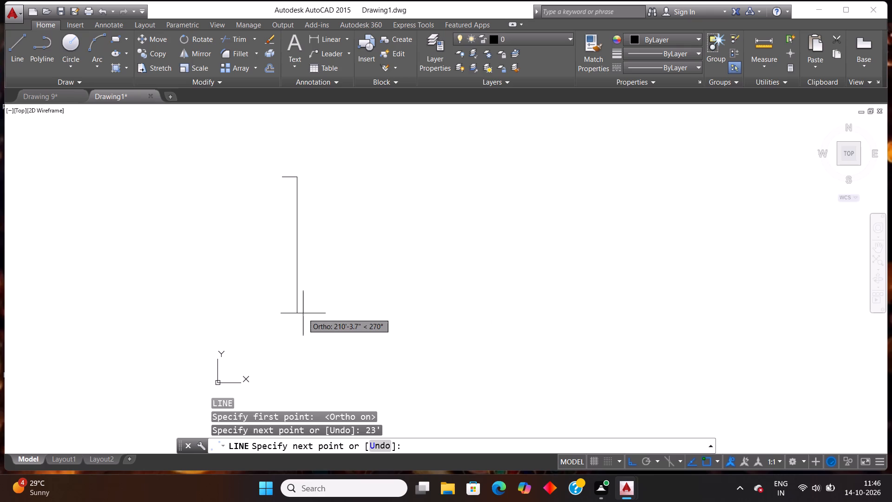
pyautogui.write("36'")
pyautogui.press('Return')
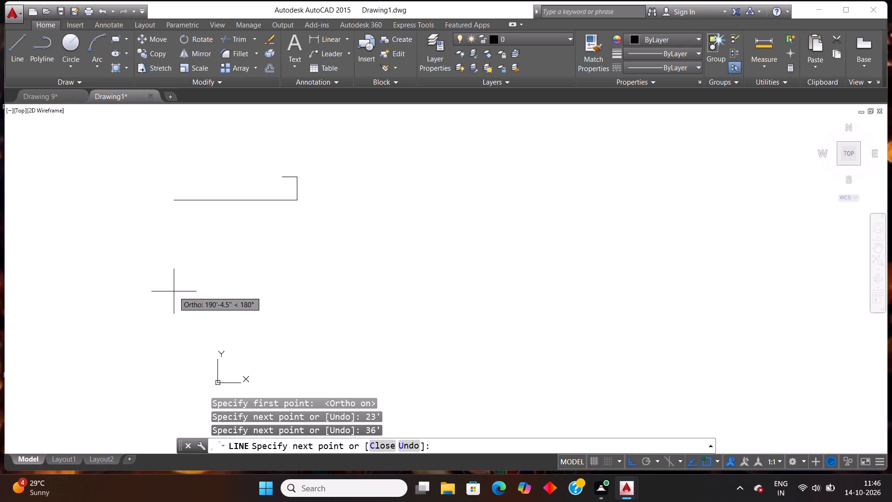
pyautogui.write("23'")
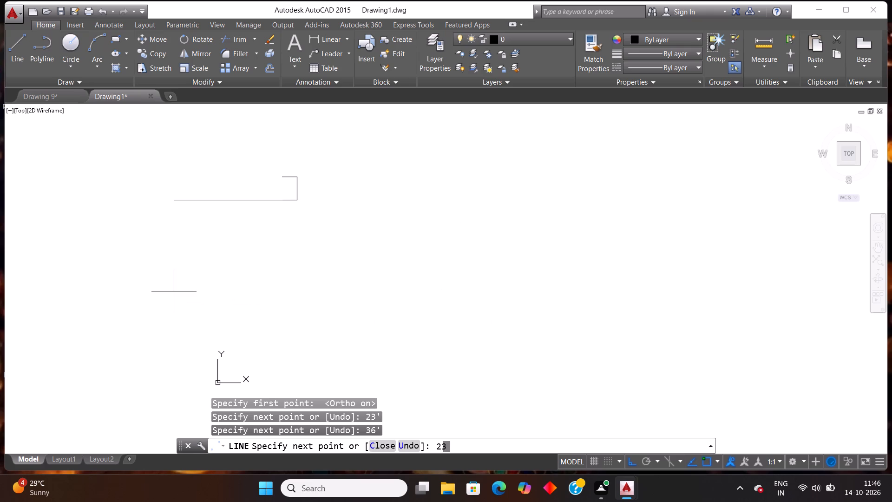
pyautogui.press('Return')
pyautogui.write('.6')
pyautogui.press('BackSpace')
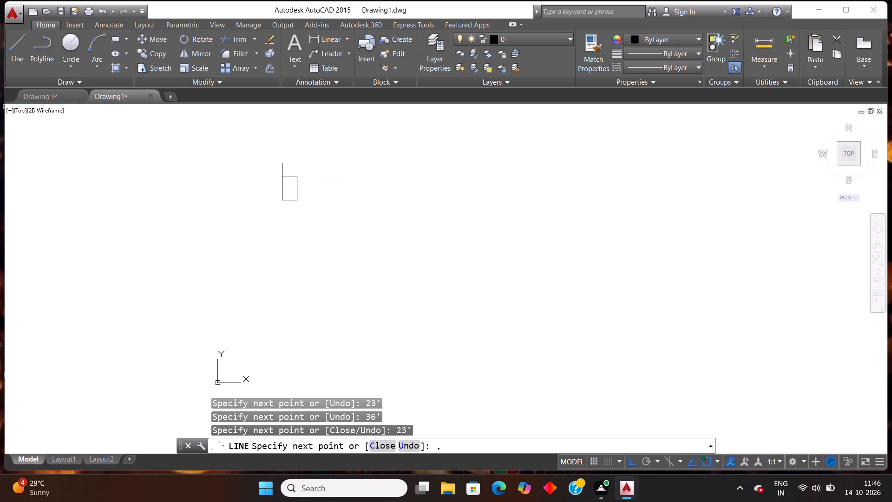
pyautogui.press('BackSpace')
pyautogui.write("36'")
pyautogui.press('Return')
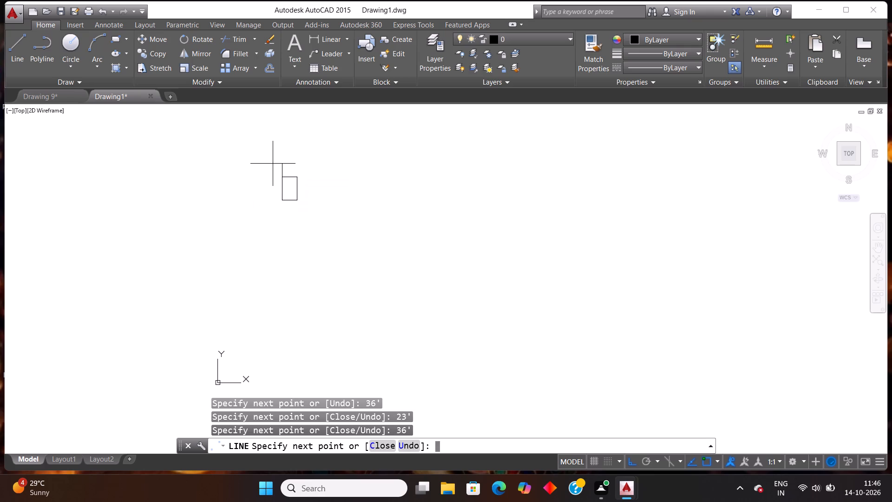
pyautogui.press('Return')
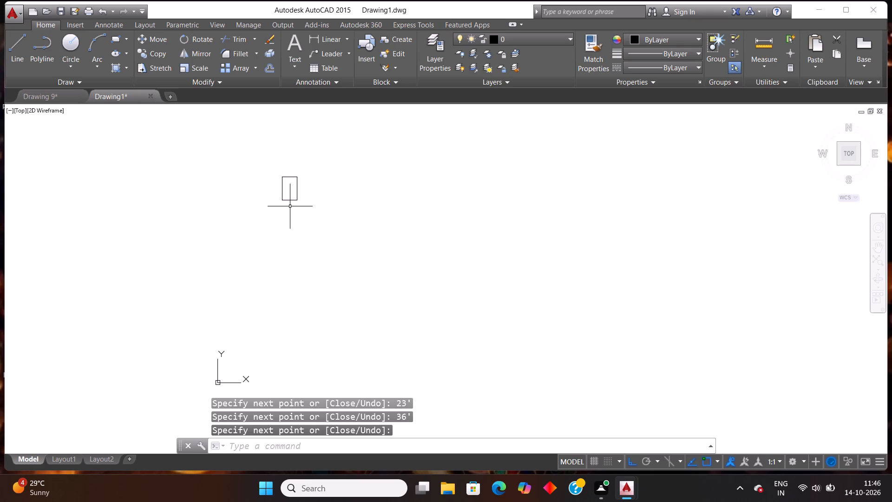
# Offset all four outer wall lines 9" inward to form the inner wall faces.
pyautogui.scroll(4, 282, 173)
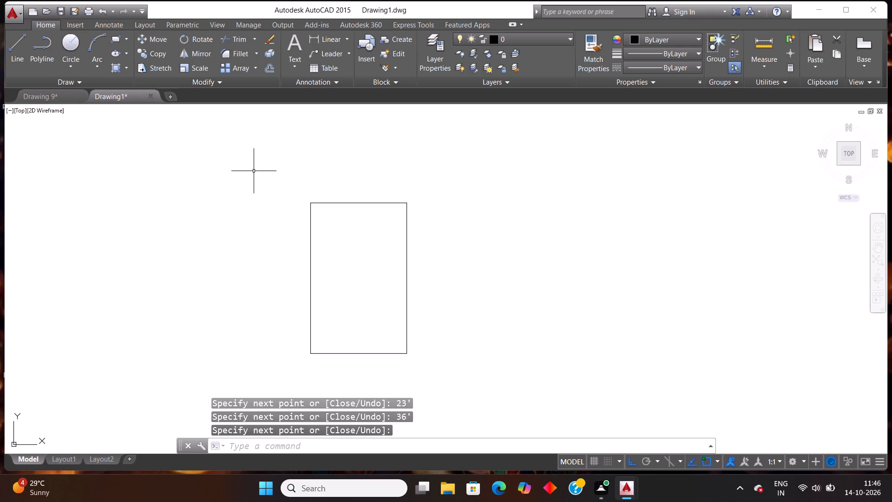
pyautogui.press('Escape')
pyautogui.write('off')
pyautogui.press('Return')
pyautogui.write('9"')
pyautogui.press('Return')
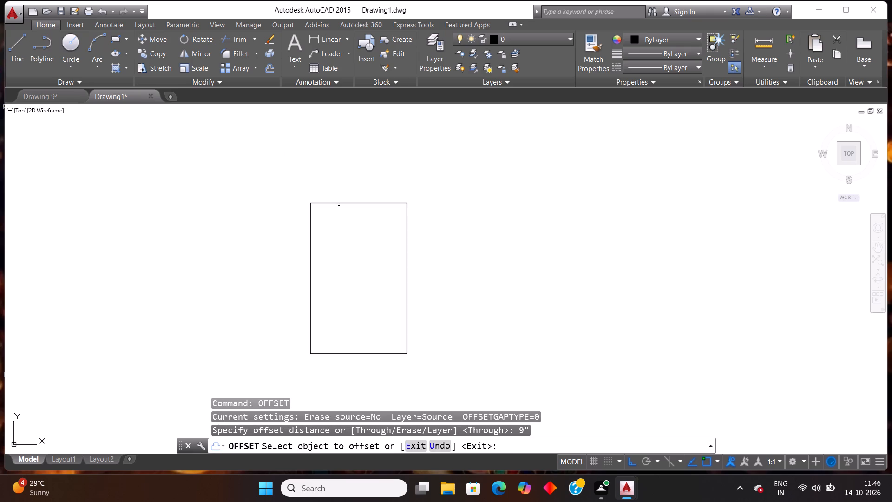
pyautogui.click(339, 204)
pyautogui.click(358, 269)
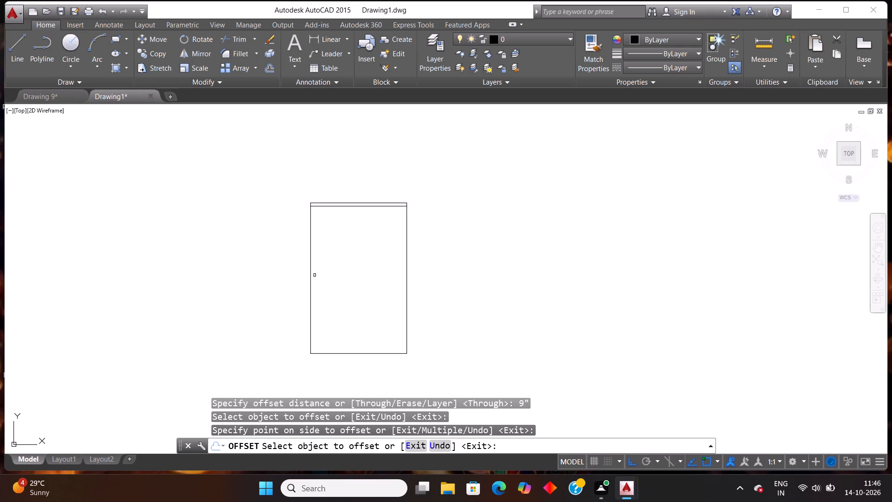
pyautogui.click(309, 279)
pyautogui.click(378, 289)
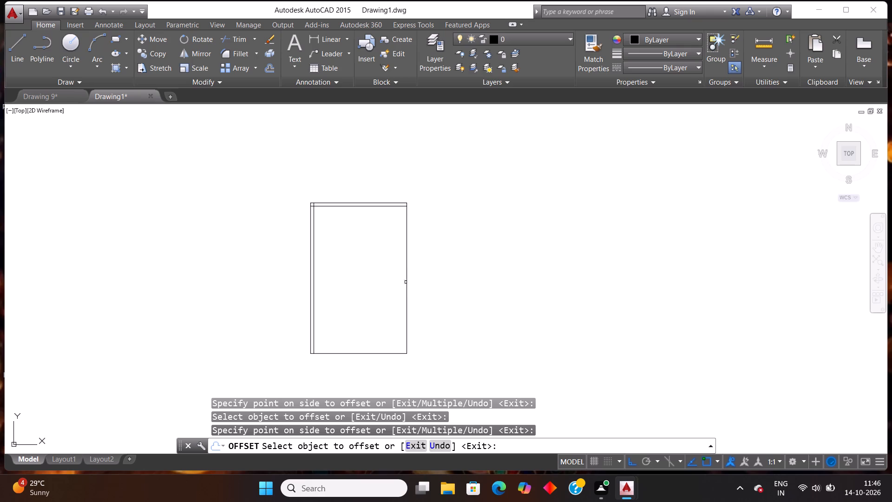
pyautogui.click(408, 280)
pyautogui.click(407, 281)
pyautogui.click(387, 286)
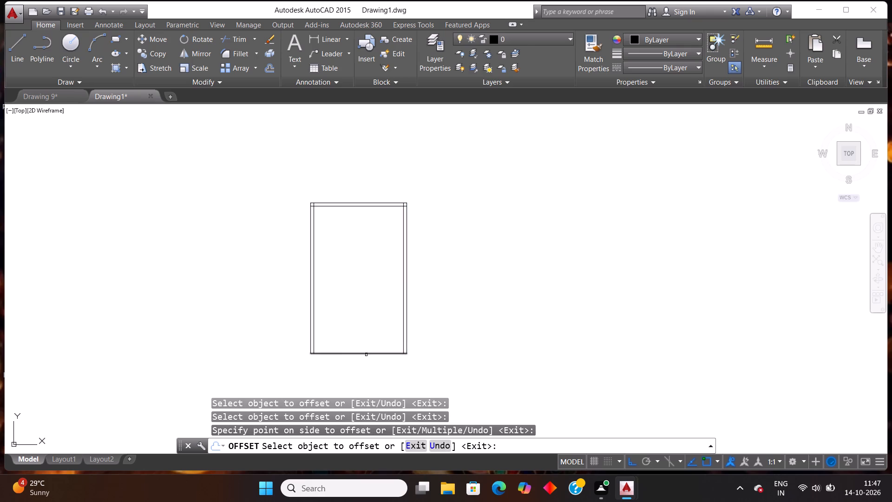
pyautogui.click(366, 353)
pyautogui.click(374, 299)
pyautogui.press('Escape')
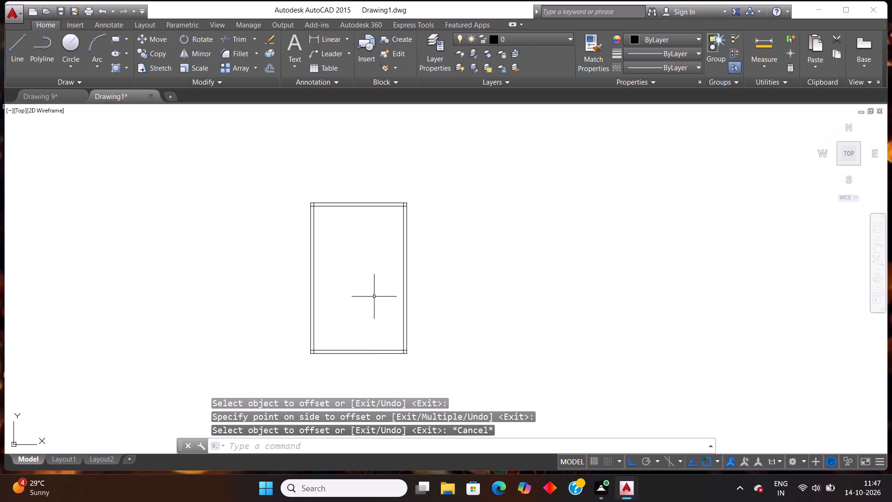
# Trim the overlapping inner wall lines at the plan's two upper corners.
pyautogui.write('tr')
pyautogui.press('Return')
pyautogui.press('Return')
pyautogui.scroll(1, 324, 225)
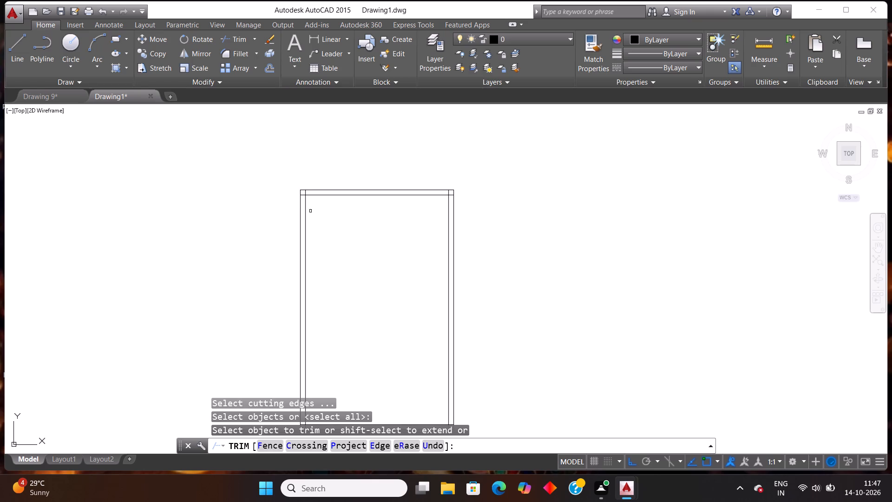
pyautogui.scroll(3, 301, 207)
pyautogui.click(292, 170)
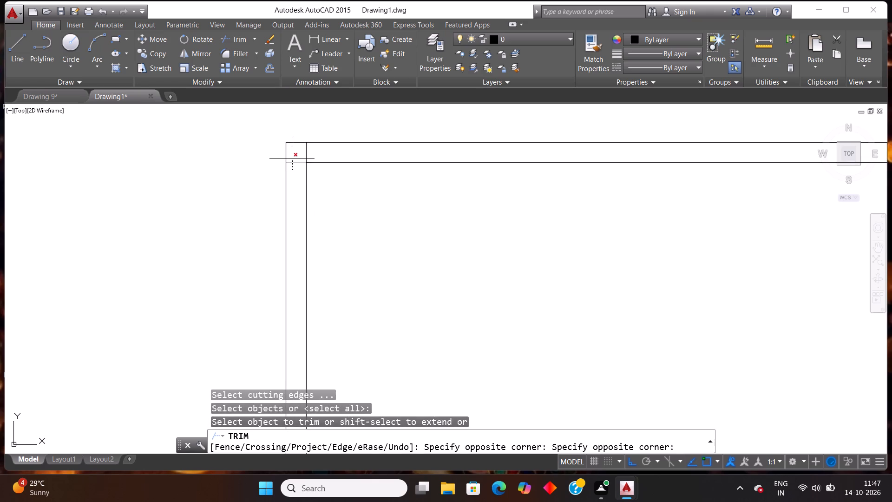
pyautogui.click(292, 159)
pyautogui.click(295, 152)
pyautogui.click(332, 151)
pyautogui.scroll(-4, 335, 250)
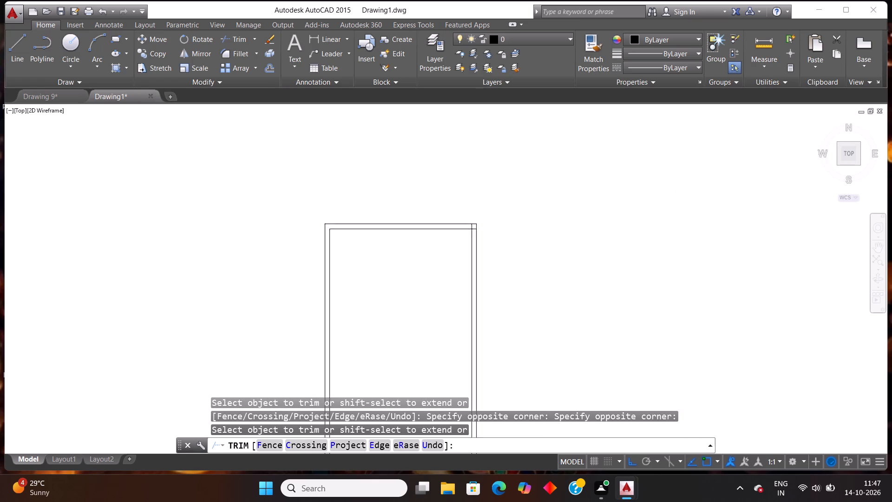
pyautogui.scroll(5, 435, 230)
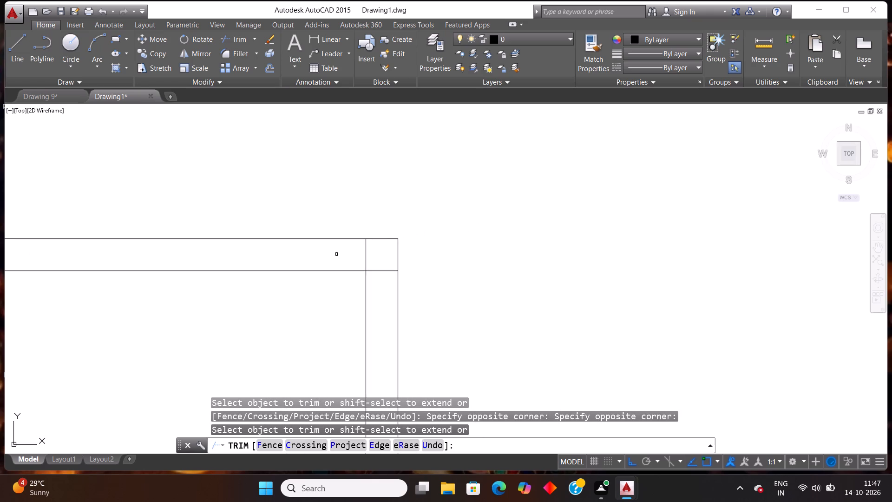
pyautogui.click(337, 254)
pyautogui.click(375, 254)
pyautogui.click(381, 256)
pyautogui.click(385, 285)
# Trim the overlapping inner wall lines at the plan's two lower corners.
pyautogui.scroll(-8, 388, 286)
pyautogui.scroll(5, 357, 346)
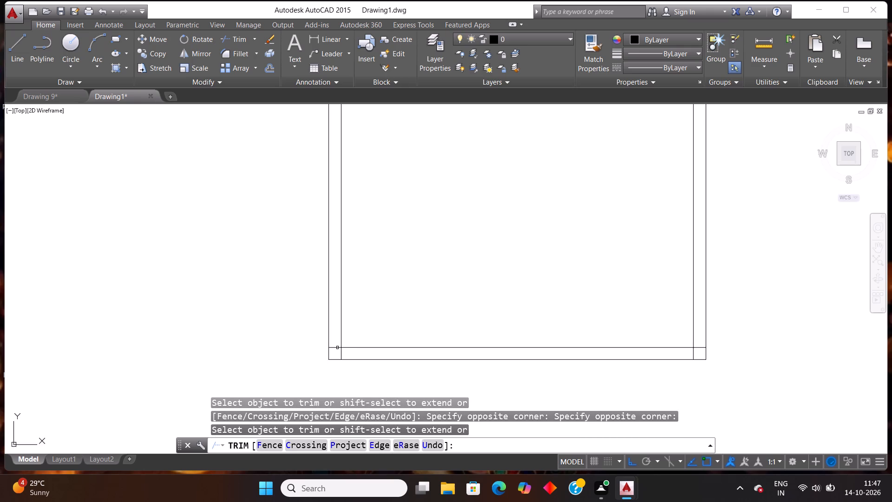
pyautogui.scroll(3, 331, 365)
pyautogui.click(337, 324)
pyautogui.click(340, 266)
pyautogui.click(351, 315)
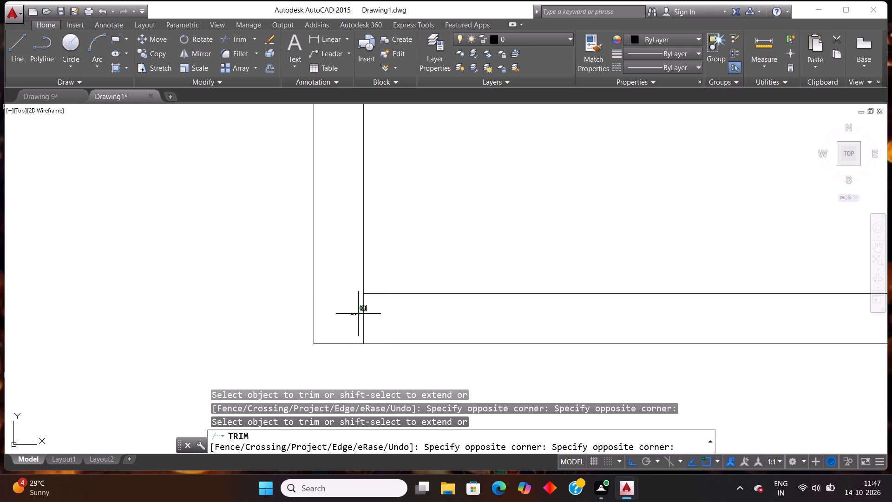
pyautogui.click(380, 313)
pyautogui.scroll(-6, 384, 348)
pyautogui.scroll(2, 491, 337)
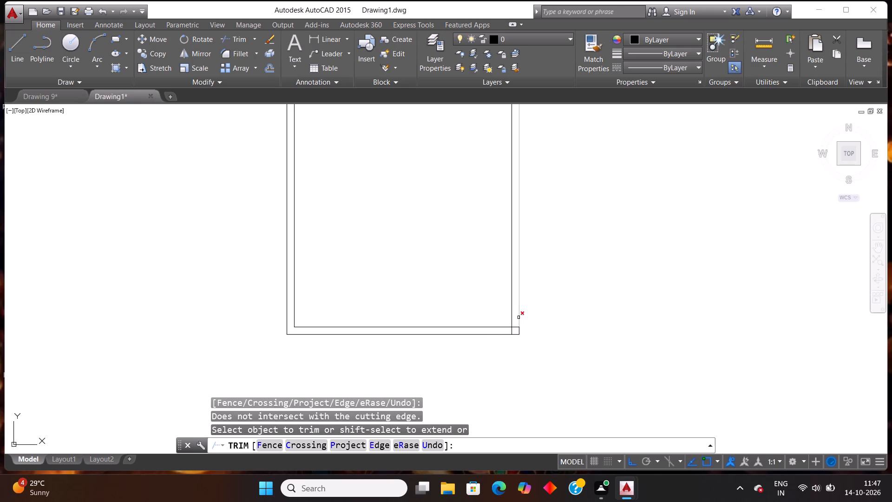
pyautogui.scroll(6, 519, 317)
pyautogui.scroll(-4, 503, 343)
pyautogui.scroll(3, 483, 380)
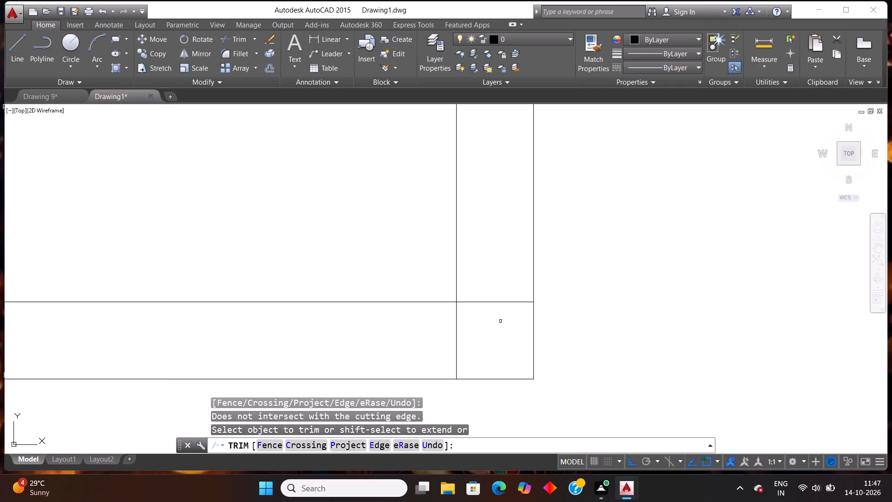
pyautogui.click(500, 321)
pyautogui.click(507, 256)
pyautogui.click(485, 333)
pyautogui.click(421, 337)
pyautogui.scroll(-2, 573, 429)
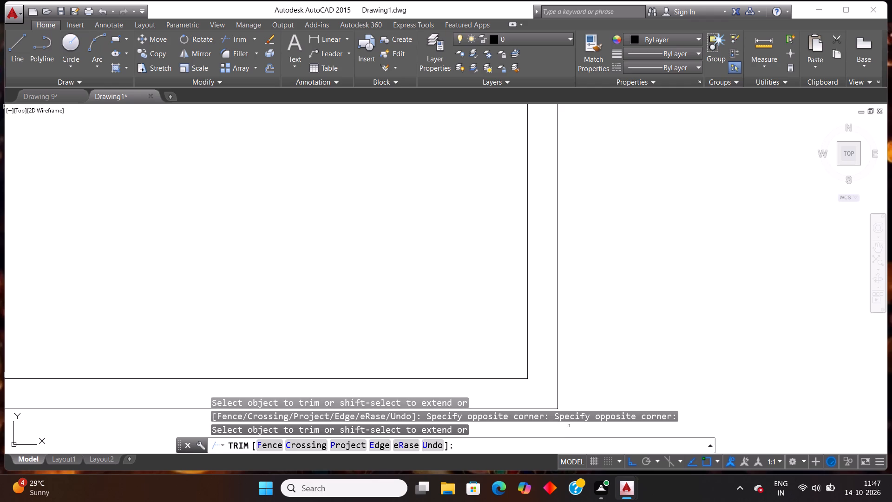
pyautogui.press('Escape')
pyautogui.scroll(-1, 375, 358)
# Turn on command log file recording with LOGFILEON.
pyautogui.click(286, 445)
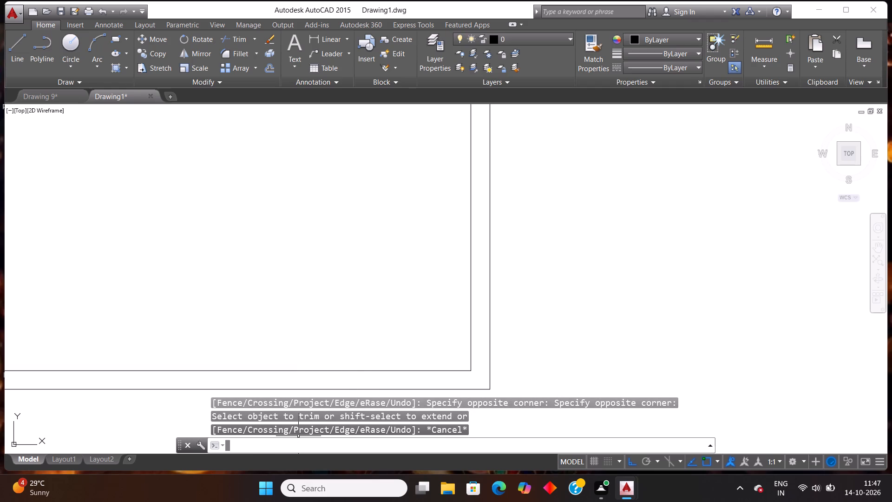
pyautogui.write('log')
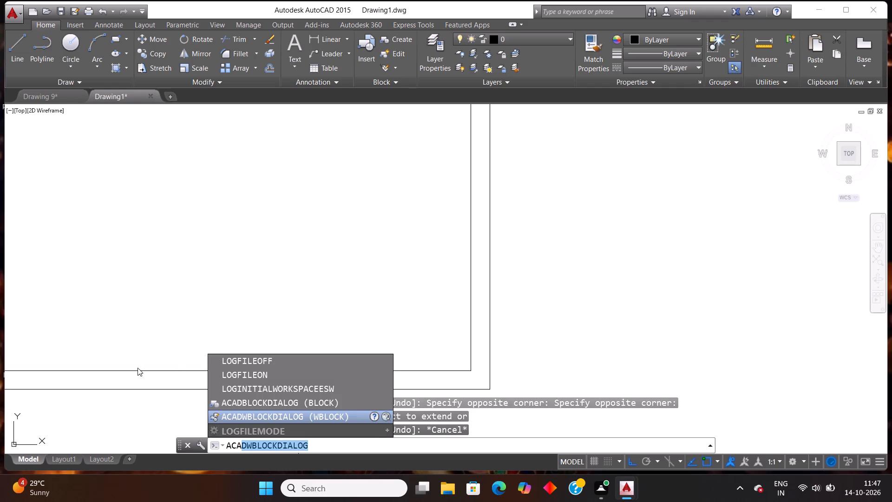
pyautogui.click(253, 377)
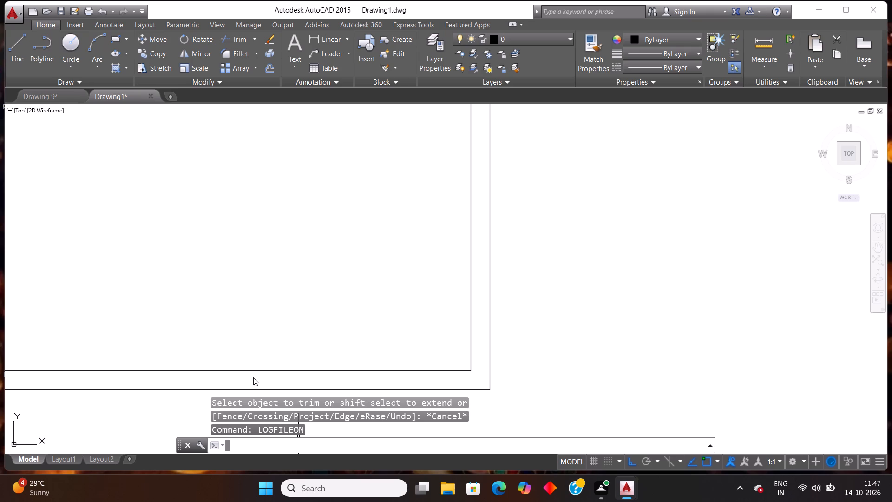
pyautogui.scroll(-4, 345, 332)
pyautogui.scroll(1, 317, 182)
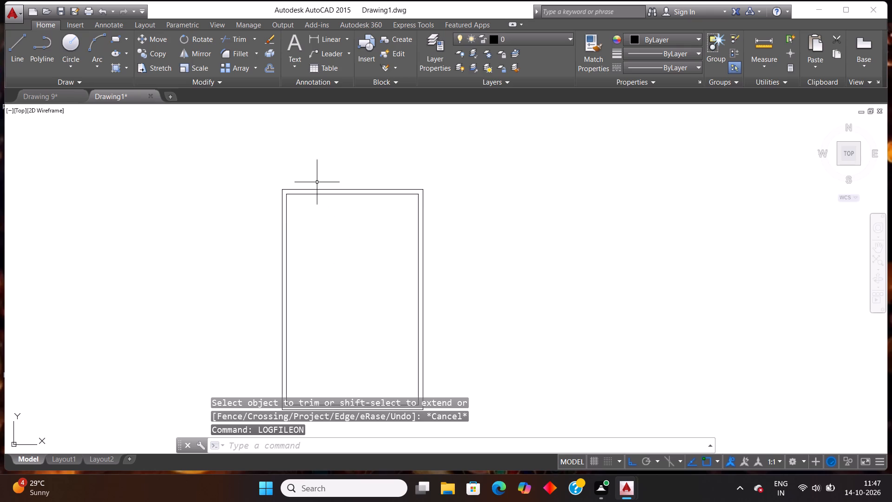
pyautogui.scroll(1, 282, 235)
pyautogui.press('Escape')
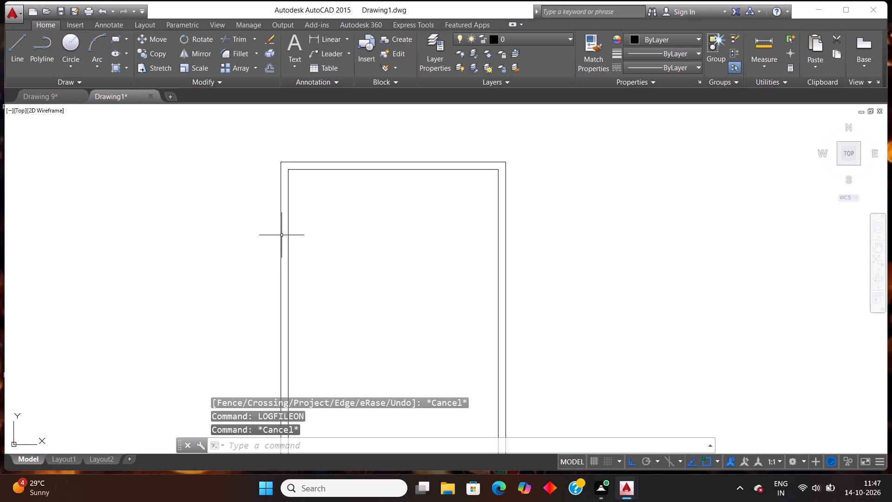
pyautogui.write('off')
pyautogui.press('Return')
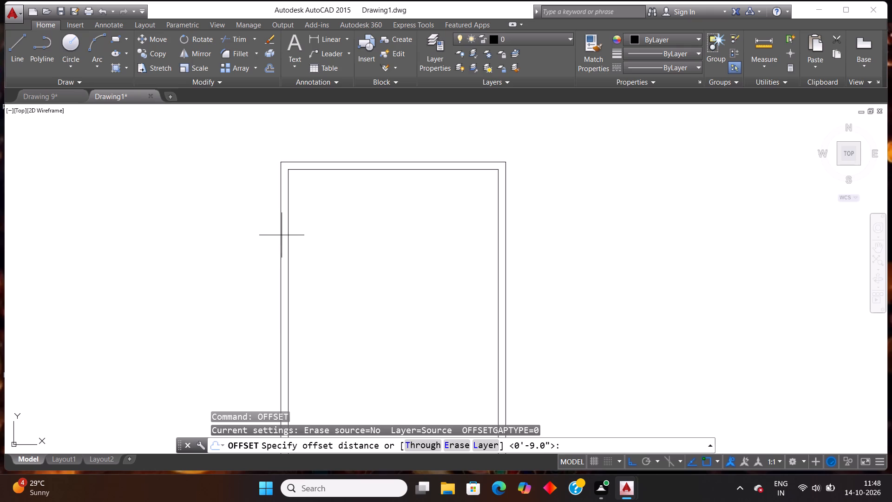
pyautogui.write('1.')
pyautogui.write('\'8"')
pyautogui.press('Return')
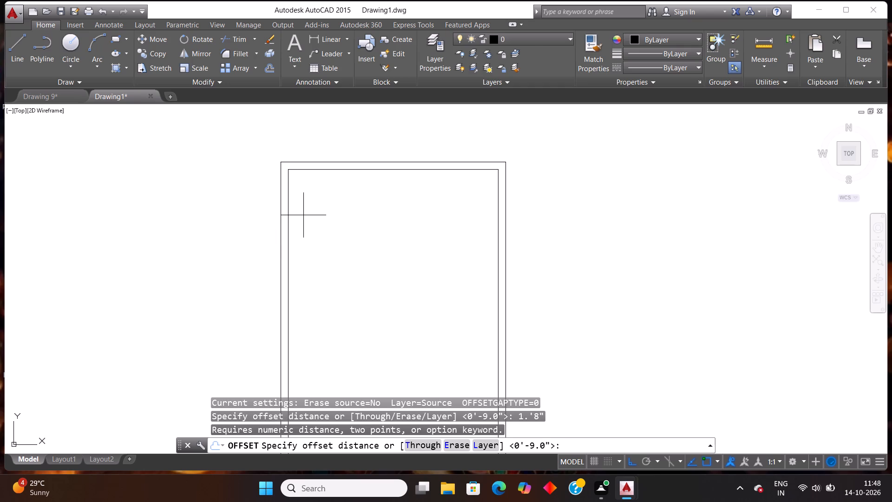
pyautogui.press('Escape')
# Offset the left wall's inner face 10'8" to the right to start the vertical partition wall.
pyautogui.write('off')
pyautogui.press('Return')
pyautogui.write("10'")
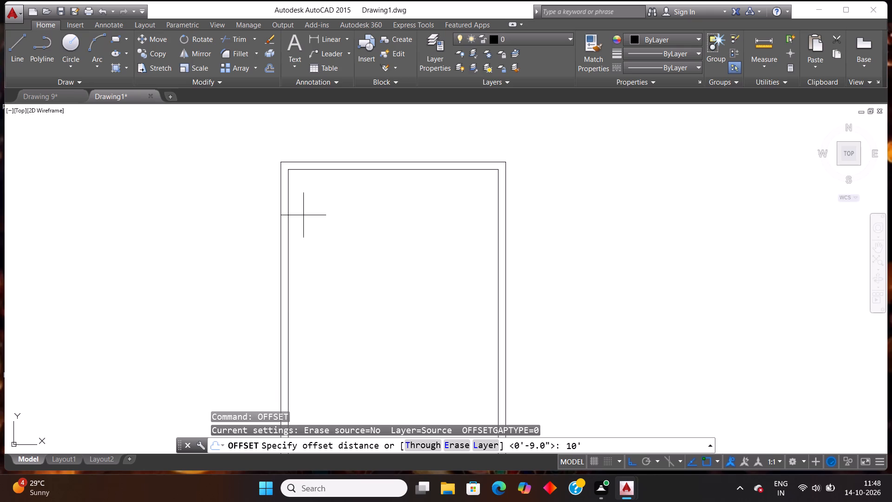
pyautogui.write('8"')
pyautogui.press('Return')
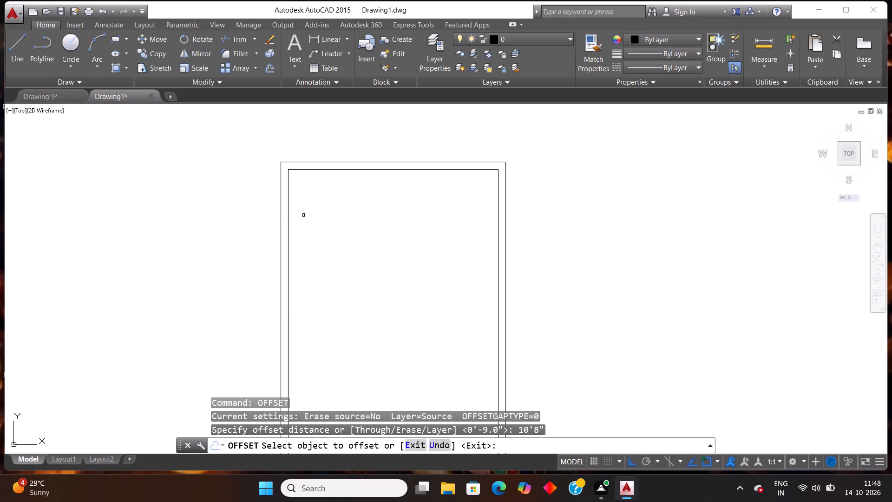
pyautogui.click(289, 220)
pyautogui.click(403, 230)
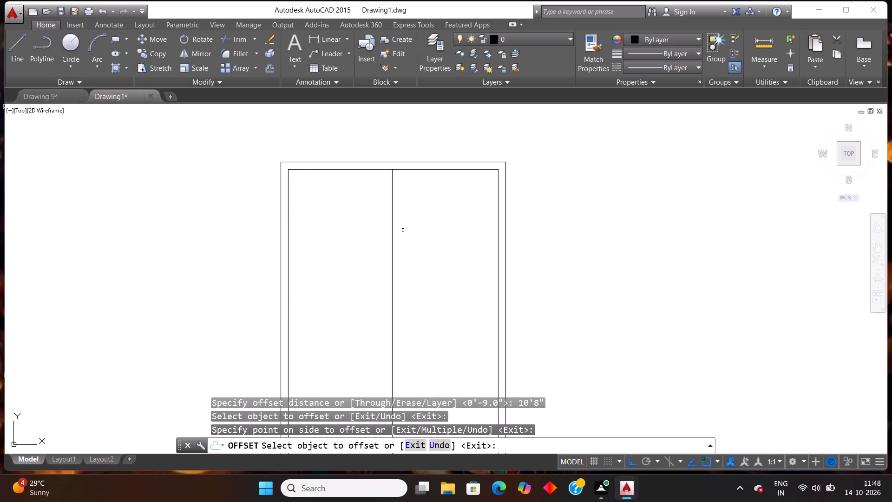
pyautogui.scroll(-1, 403, 230)
pyautogui.press('Escape')
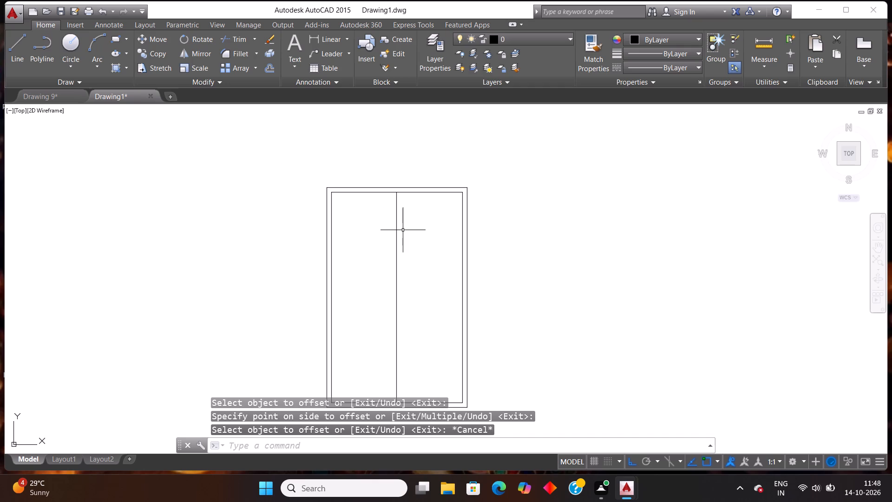
# Offset the vertical partition line 4" to the right to give the partition wall its thickness.
pyautogui.write('off')
pyautogui.press('Return')
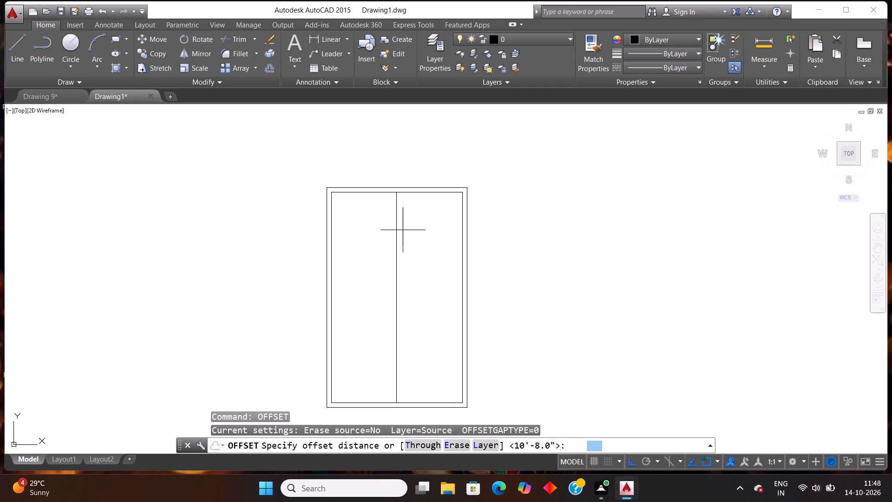
pyautogui.write('4"')
pyautogui.press('Return')
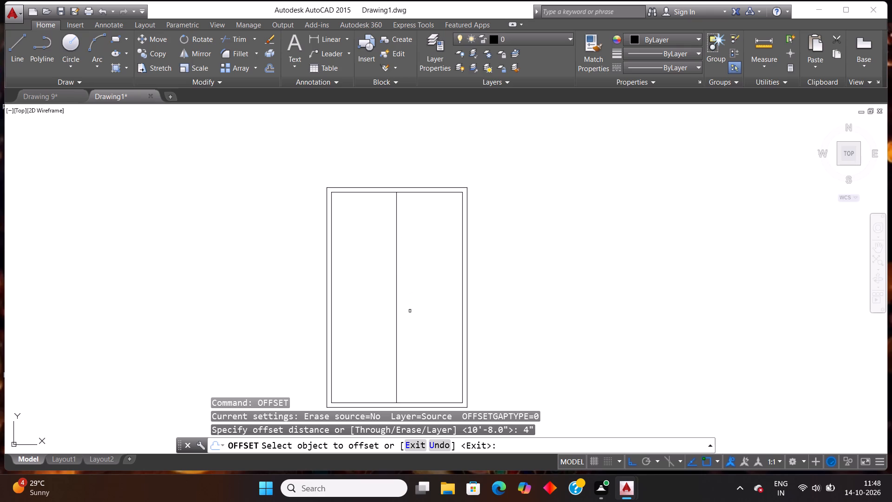
pyautogui.click(395, 260)
pyautogui.click(418, 258)
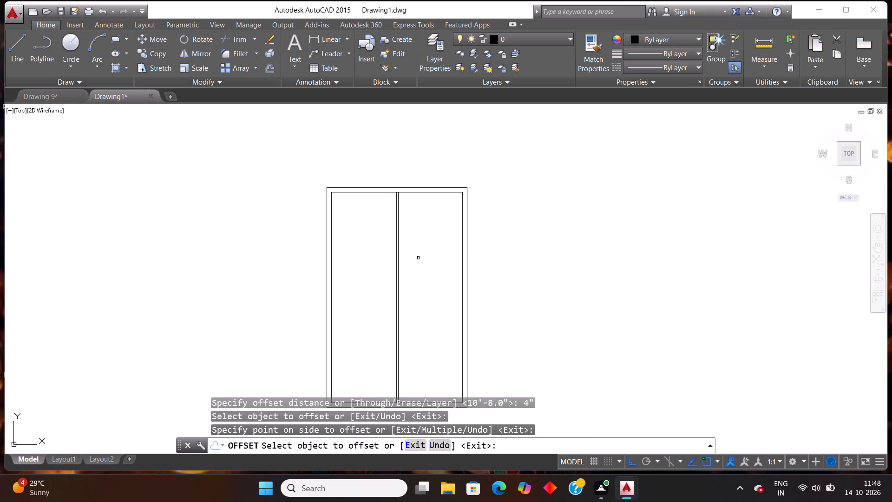
pyautogui.press('Escape')
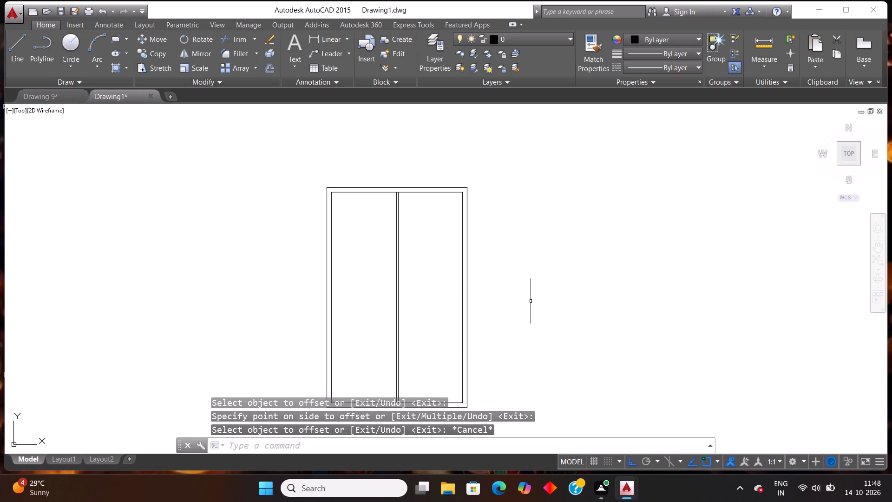
# Measure the upper-right room's inside width with a linear dimension, from the partition to the right wall's inner face, without placing it.
pyautogui.click(317, 38)
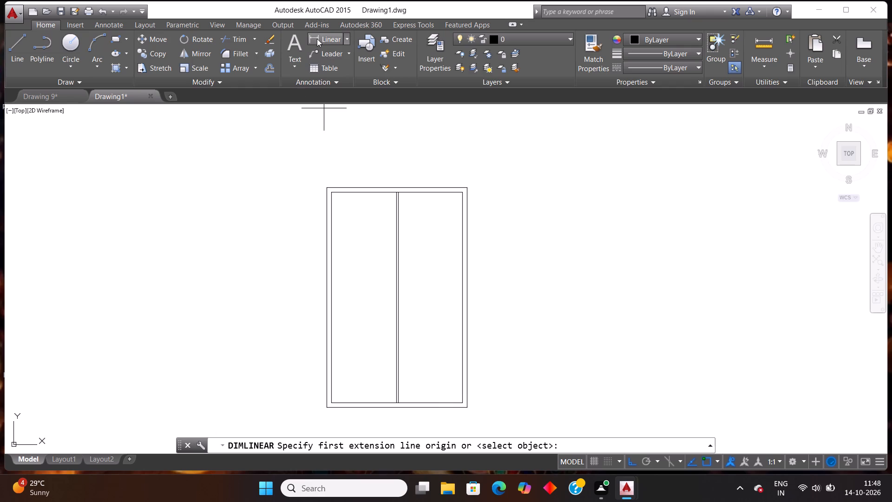
pyautogui.scroll(1, 337, 175)
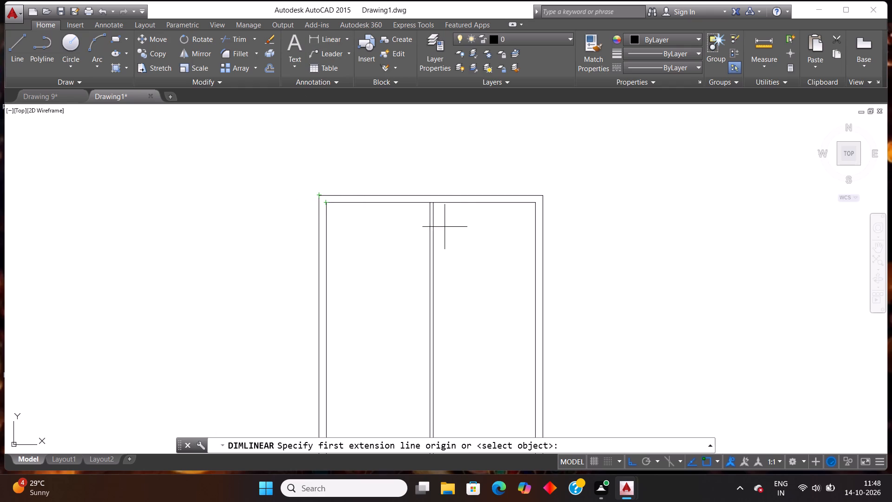
pyautogui.scroll(2, 445, 203)
pyautogui.click(407, 200)
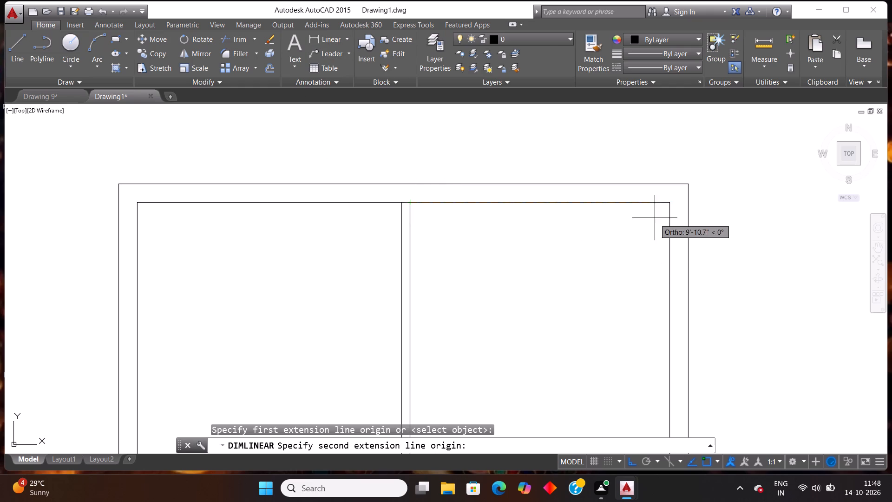
pyautogui.click(669, 205)
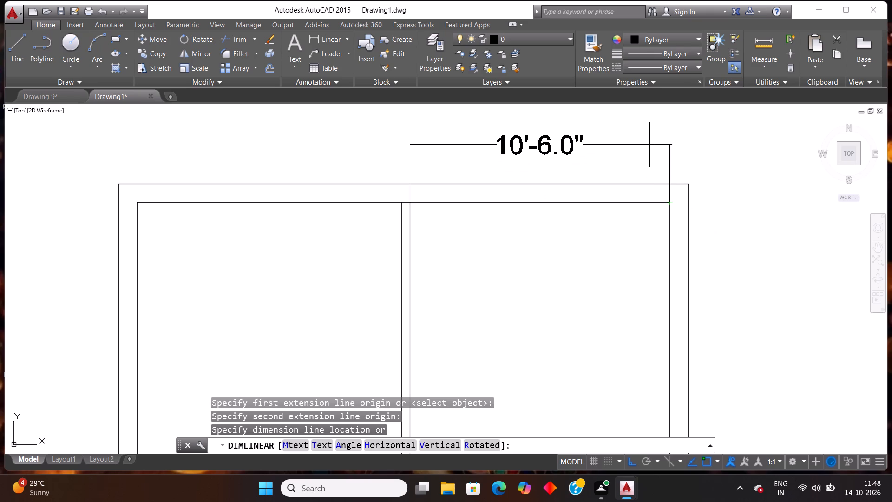
pyautogui.press('Escape')
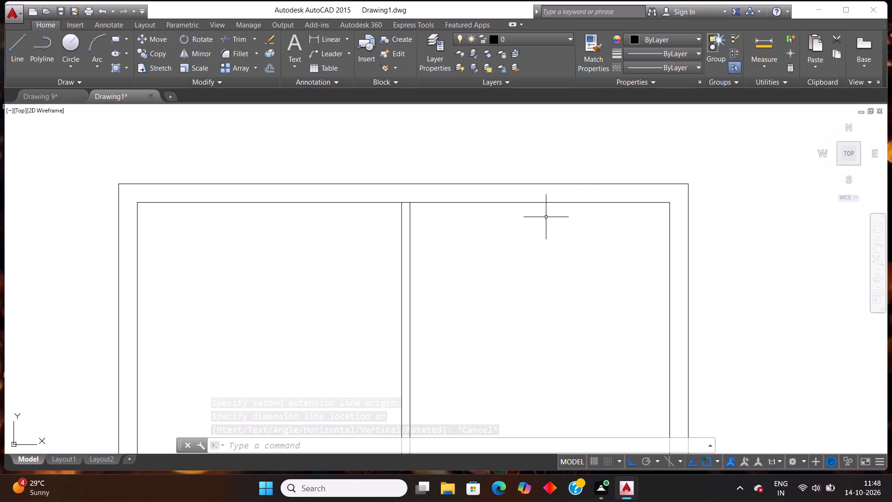
# Offset the top wall's inner face 13'8" downward to start the horizontal partition wall.
pyautogui.scroll(-1, 543, 218)
pyautogui.scroll(1, 485, 241)
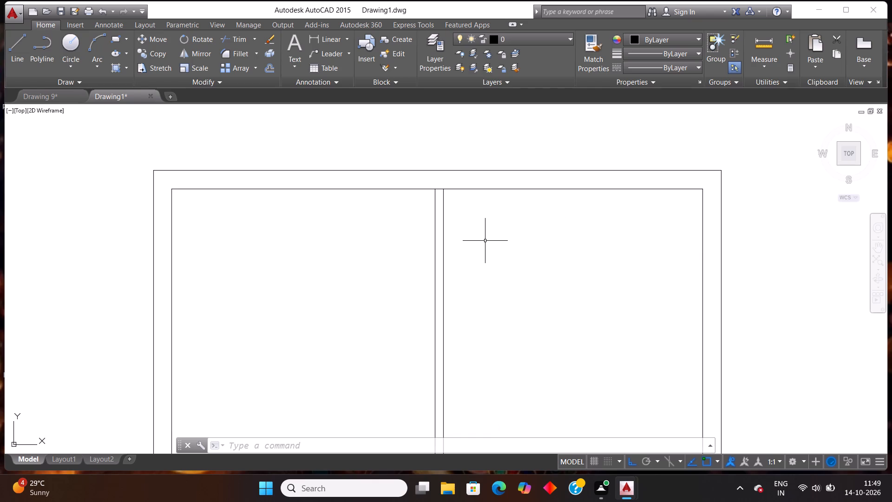
pyautogui.press('Escape')
pyautogui.write('off')
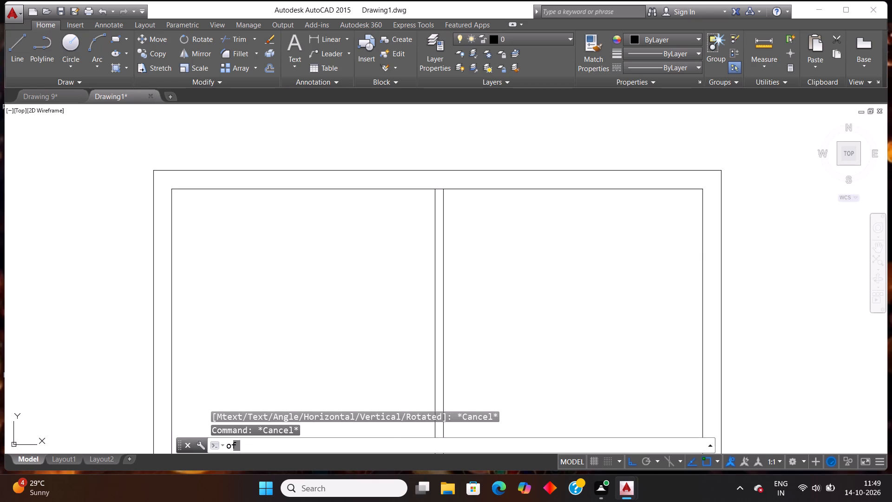
pyautogui.press('Return')
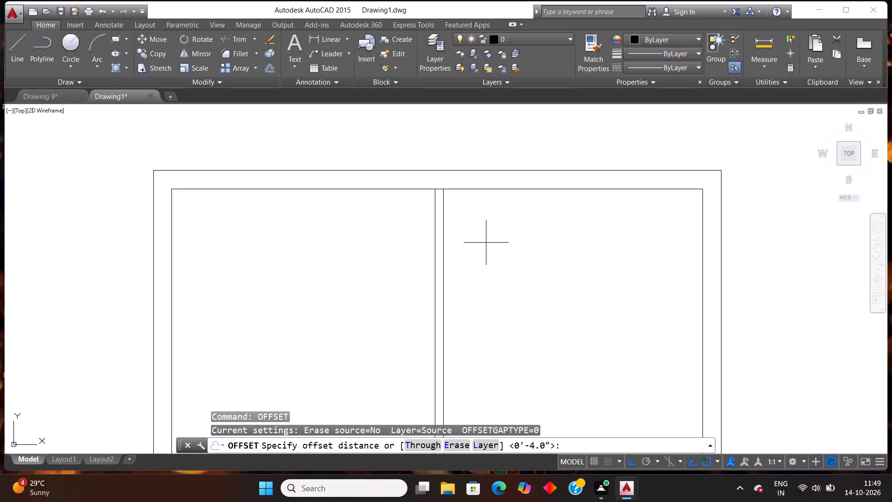
pyautogui.press('1')
pyautogui.press('3')
pyautogui.press("'")
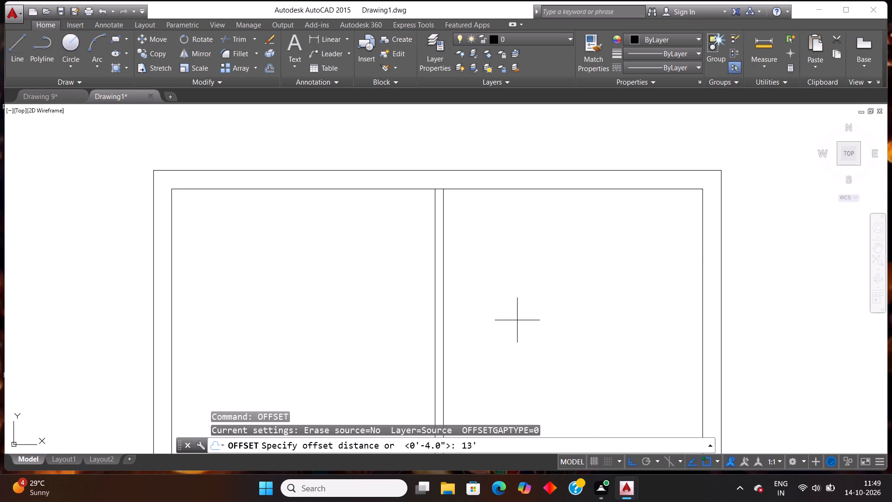
pyautogui.write('8"')
pyautogui.press('Return')
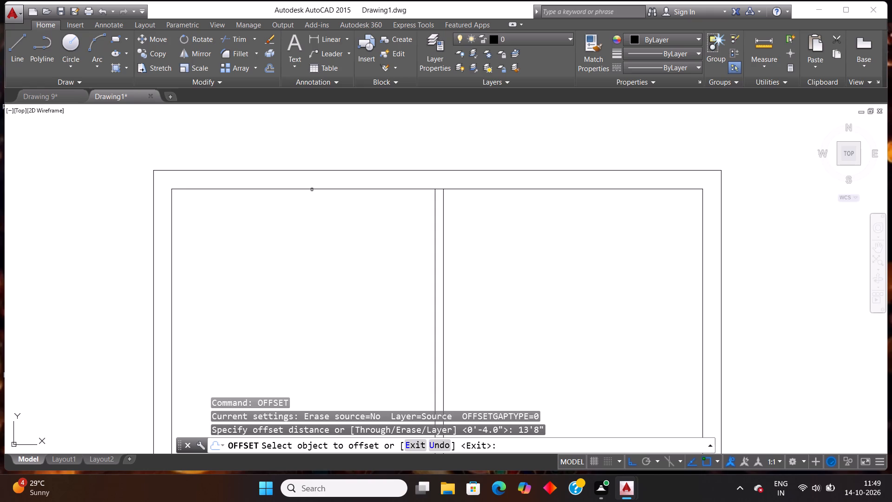
pyautogui.click(312, 189)
pyautogui.scroll(-3, 351, 214)
pyautogui.click(334, 310)
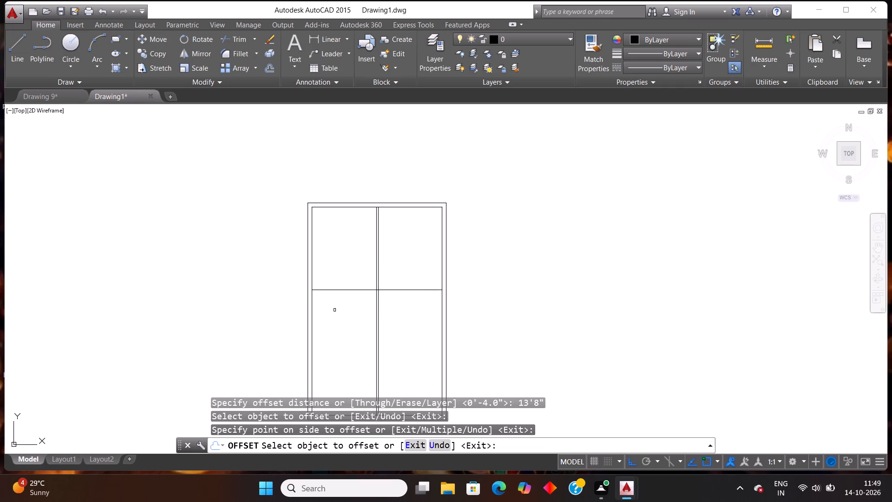
pyautogui.press('Escape')
# Offset the horizontal partition line 4" downward to give the partition wall its thickness.
pyautogui.write('off')
pyautogui.press('Return')
pyautogui.write('4"')
pyautogui.press('Return')
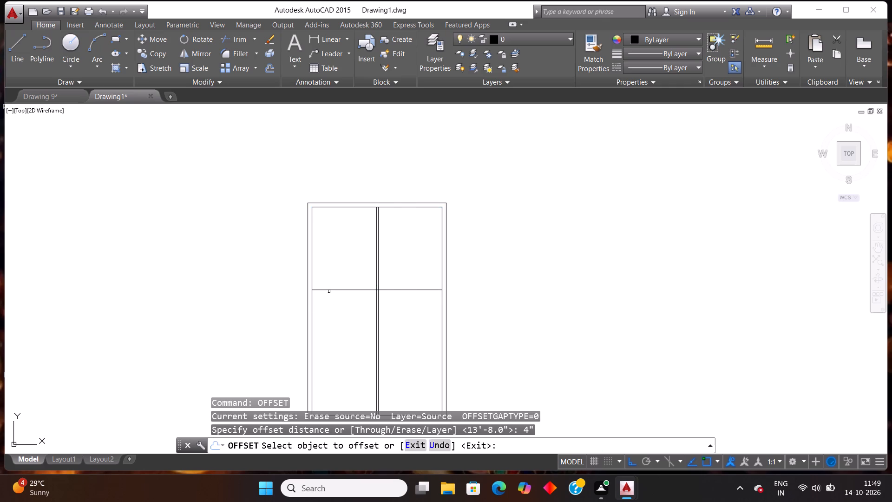
pyautogui.click(328, 290)
pyautogui.click(348, 342)
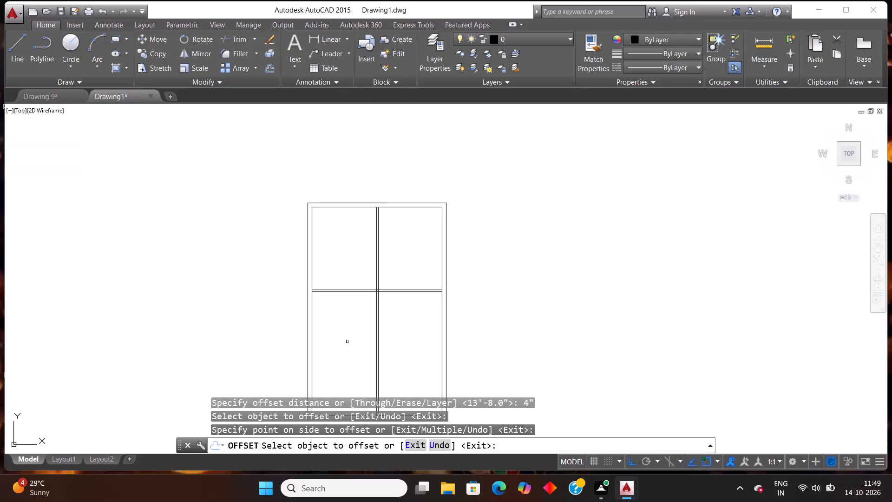
pyautogui.press('Escape')
# Trim away both vertical partition lines below the horizontal partition wall.
pyautogui.write('tr')
pyautogui.press('Return')
pyautogui.press('Return')
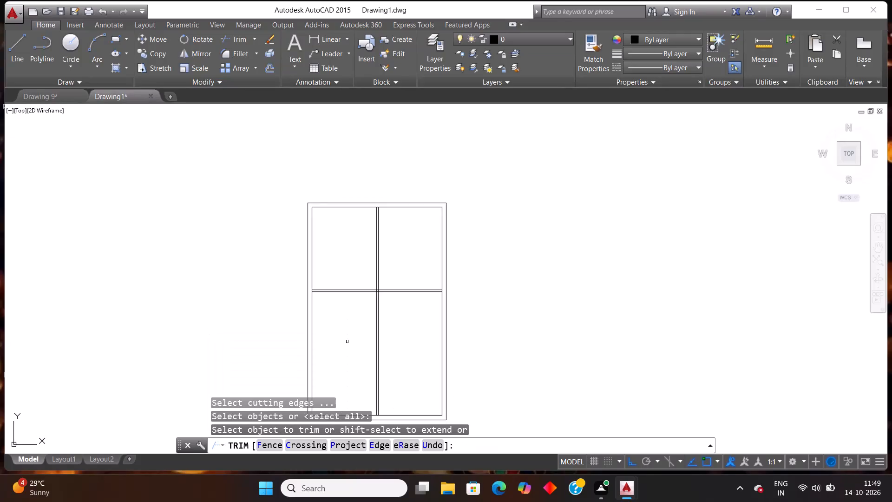
pyautogui.scroll(1, 371, 340)
pyautogui.moveTo(407, 317); pyautogui.dragTo(400, 317)
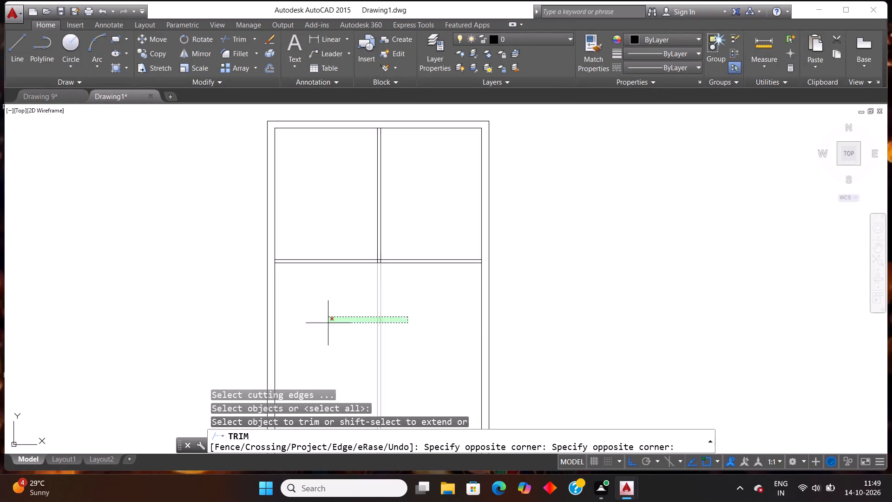
pyautogui.click(328, 323)
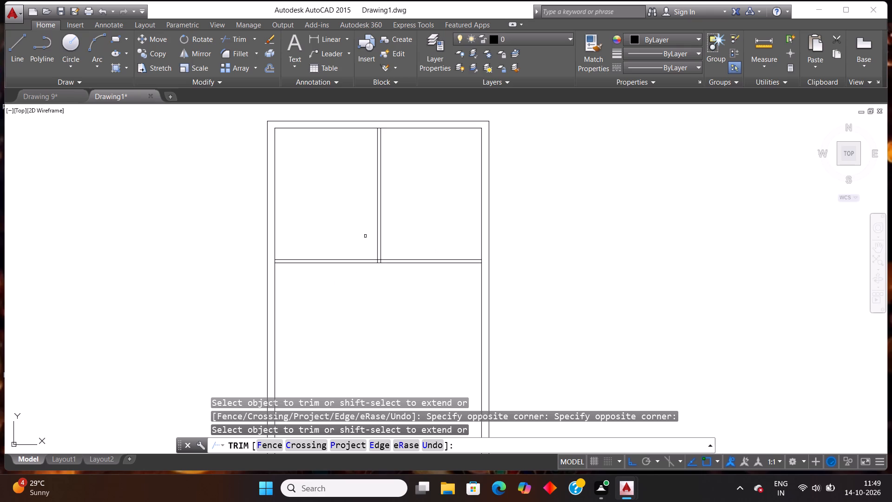
# Trim the left wall's inner face between the two horizontal partition lines.
pyautogui.scroll(1, 365, 257)
pyautogui.scroll(2, 217, 260)
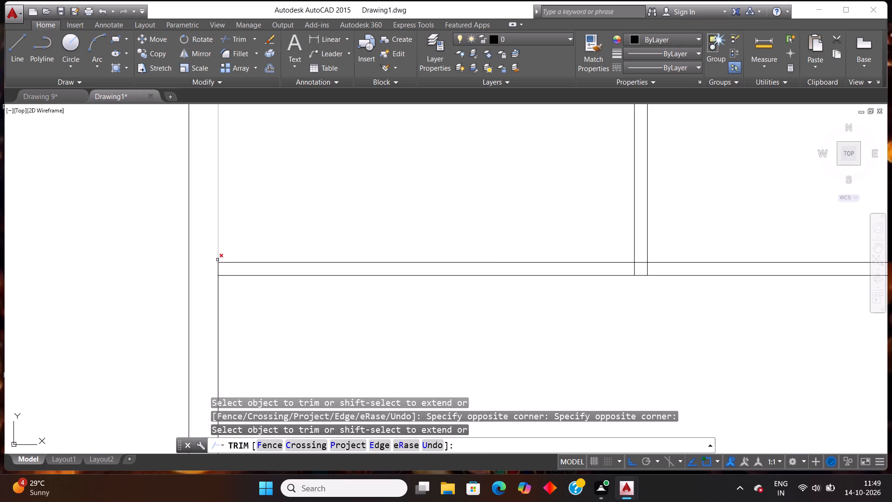
pyautogui.scroll(2, 198, 274)
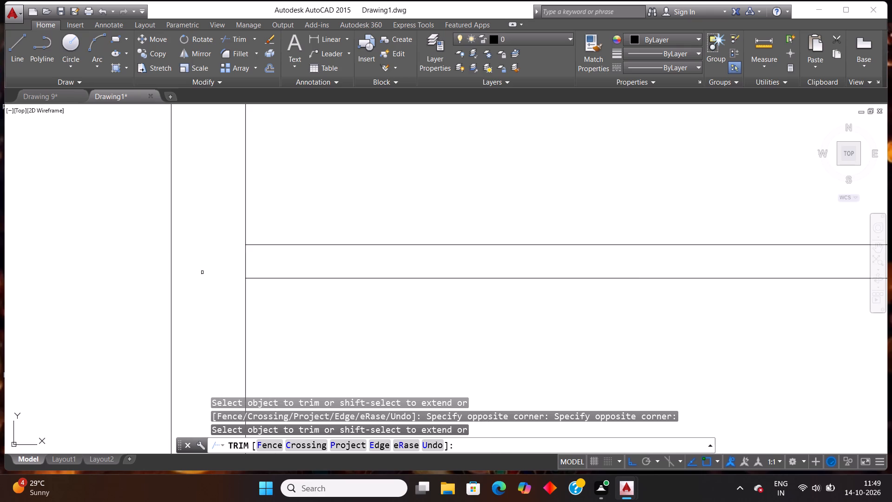
pyautogui.click(206, 270)
pyautogui.click(282, 257)
# Trim the overlapping lines where the vertical partition meets the horizontal partition to form an open T-junction.
pyautogui.scroll(-5, 282, 257)
pyautogui.scroll(2, 367, 252)
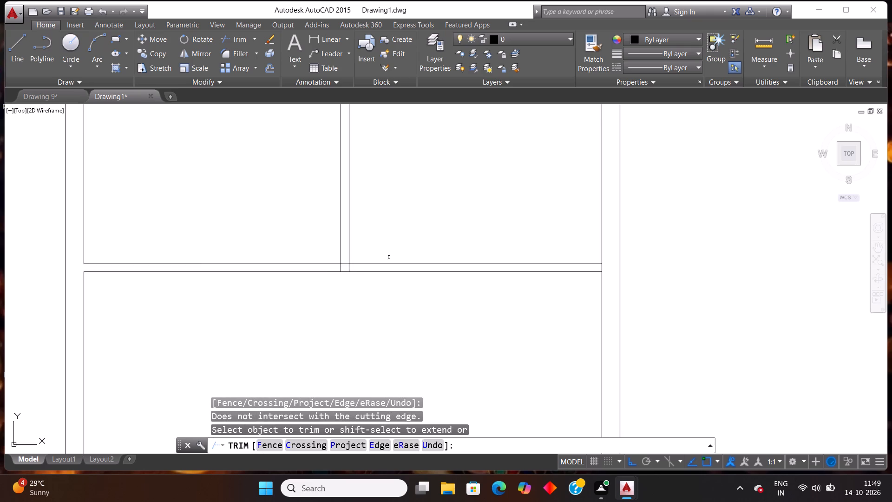
pyautogui.scroll(4, 350, 271)
pyautogui.click(291, 244)
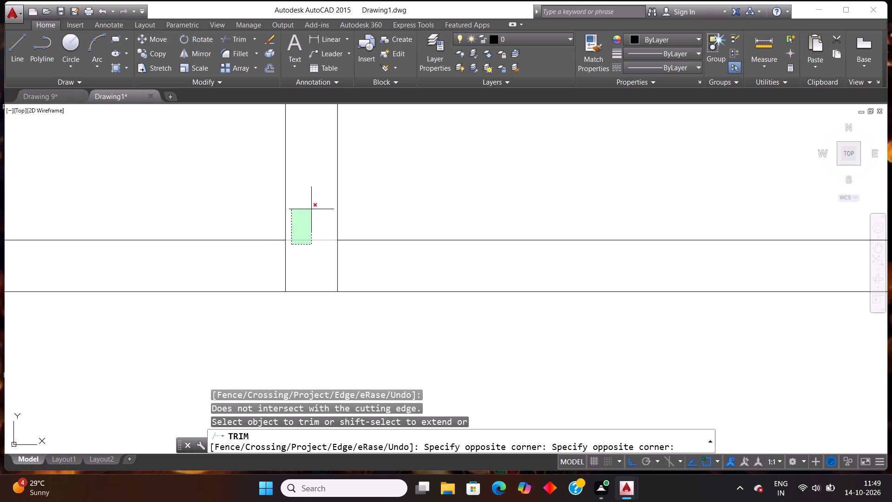
pyautogui.click(311, 209)
pyautogui.click(244, 263)
pyautogui.click(424, 271)
# Trim the right wall's inner face between the two horizontal partition lines.
pyautogui.scroll(-3, 384, 281)
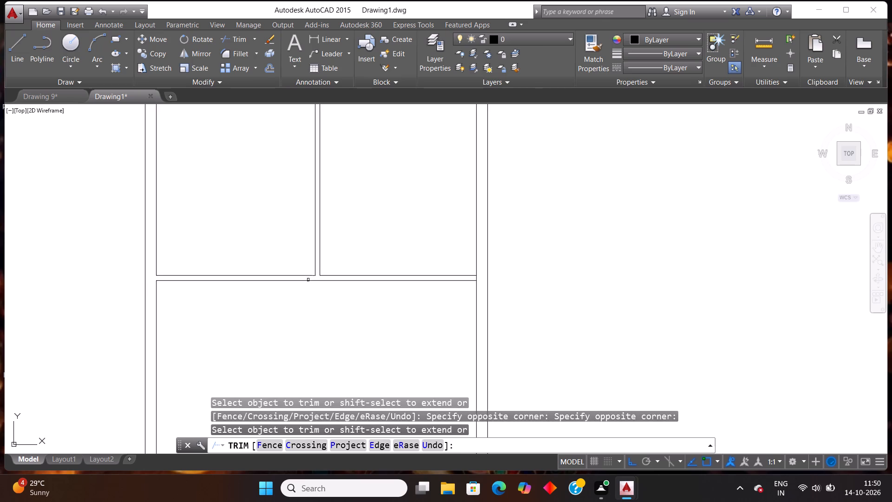
pyautogui.scroll(-3, 308, 280)
pyautogui.scroll(8, 409, 280)
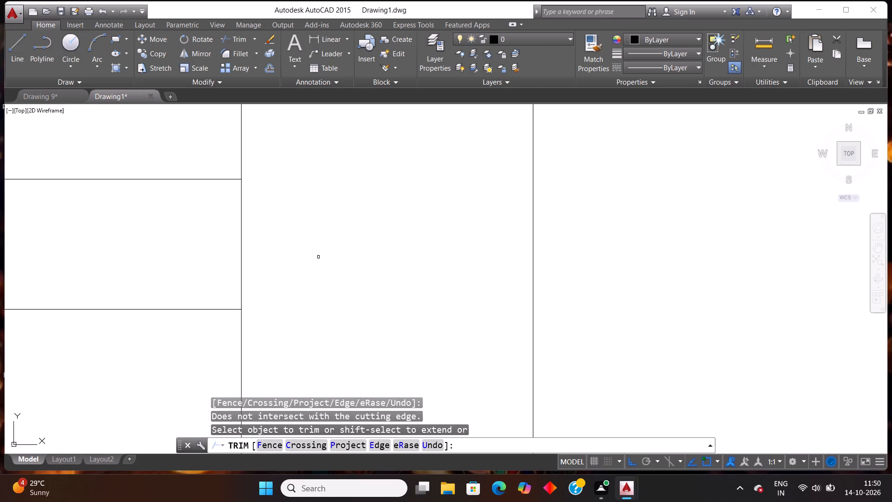
pyautogui.click(308, 251)
pyautogui.click(127, 202)
# Trim the top wall's inner face between the two vertical partition lines and finish trimming.
pyautogui.scroll(-10, 251, 261)
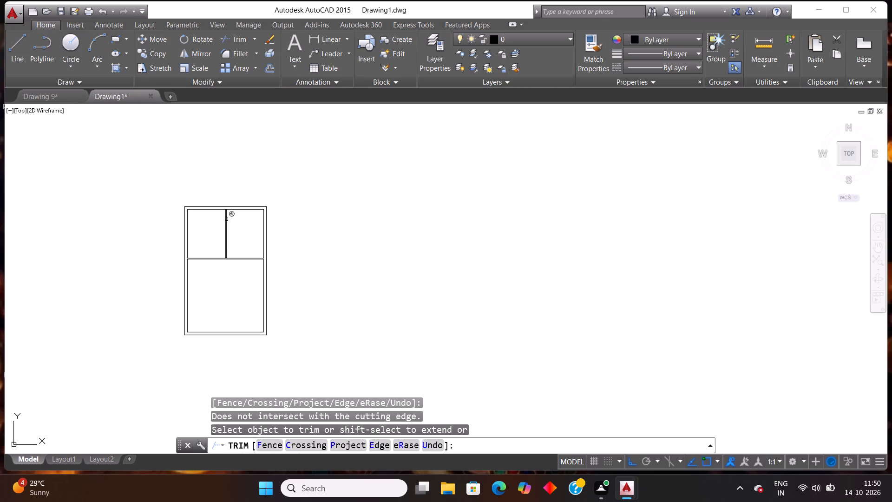
pyautogui.scroll(3, 224, 201)
pyautogui.scroll(3, 195, 234)
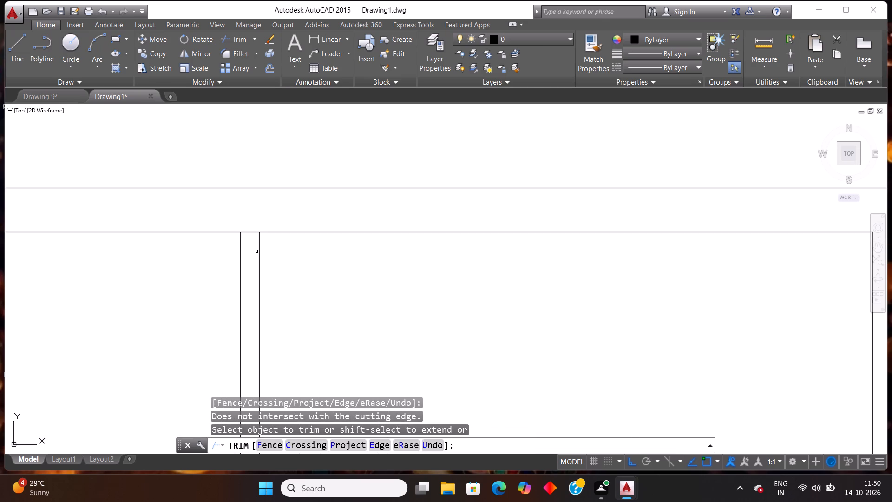
pyautogui.scroll(2, 256, 251)
pyautogui.click(235, 216)
pyautogui.click(233, 162)
pyautogui.scroll(-6, 230, 207)
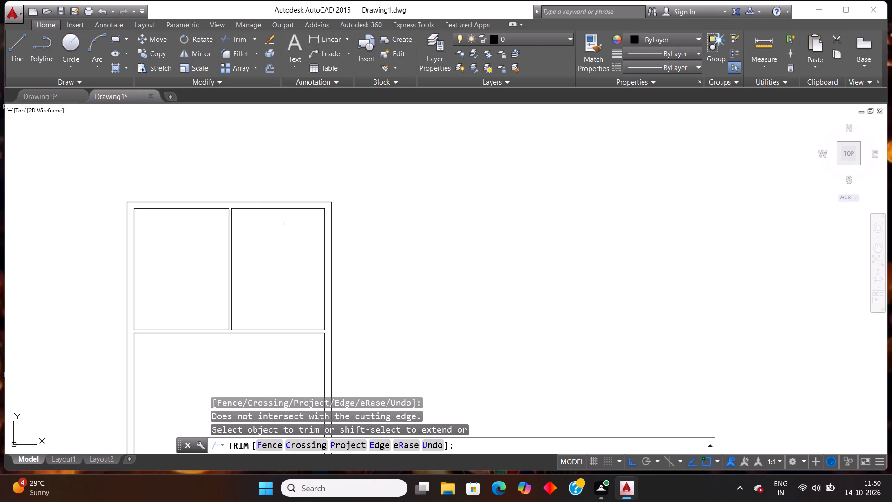
pyautogui.scroll(-1, 296, 219)
pyautogui.press('Escape')
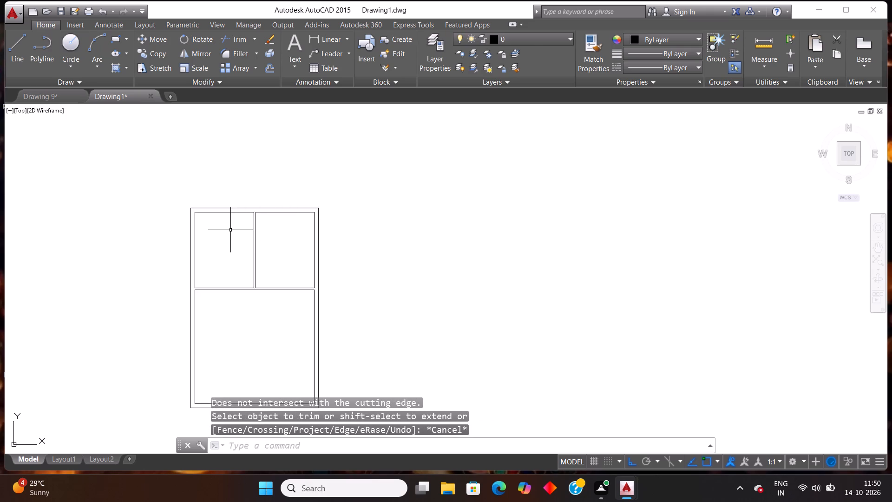
# Offset the left wall's inner face in the lower room 7'1" to the right to start a second vertical partition.
pyautogui.scroll(-1, 194, 267)
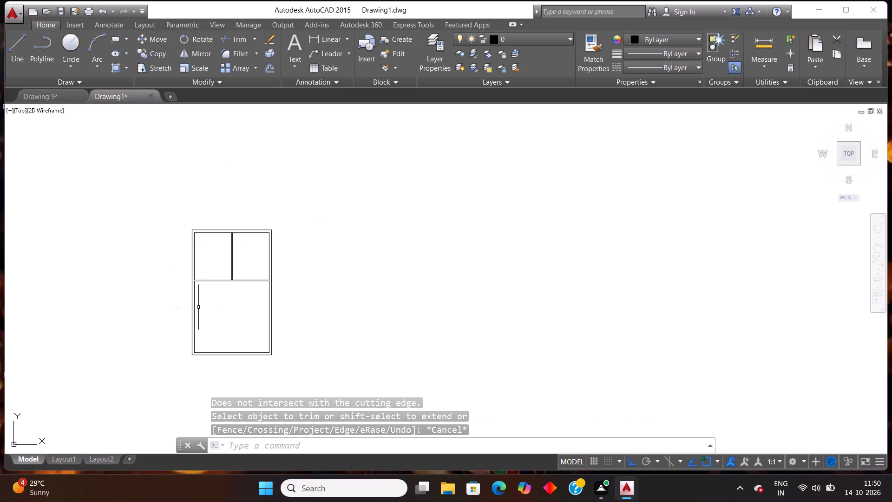
pyautogui.scroll(1, 197, 309)
pyautogui.write('off')
pyautogui.press('Return')
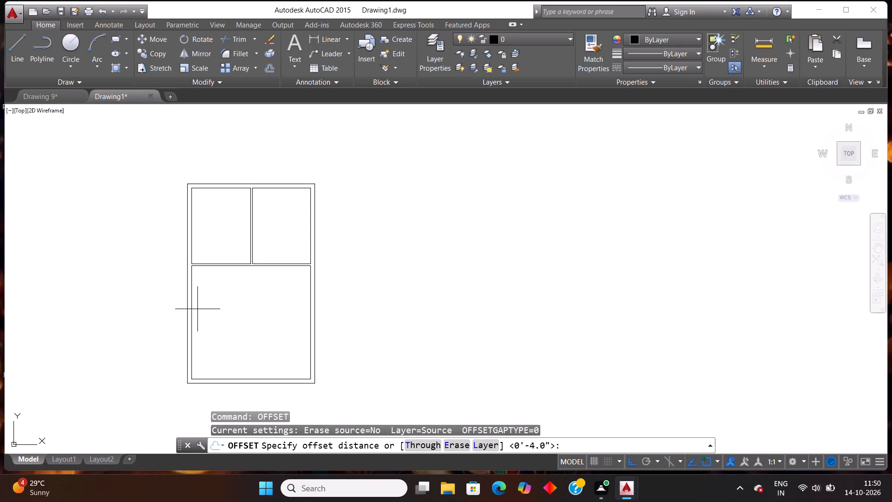
pyautogui.write('7\'1"')
pyautogui.press('Return')
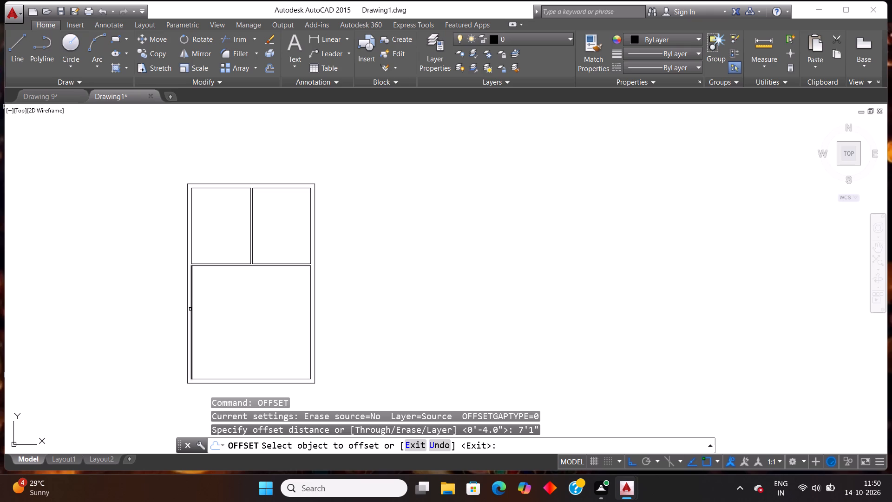
pyautogui.click(192, 309)
pyautogui.click(282, 314)
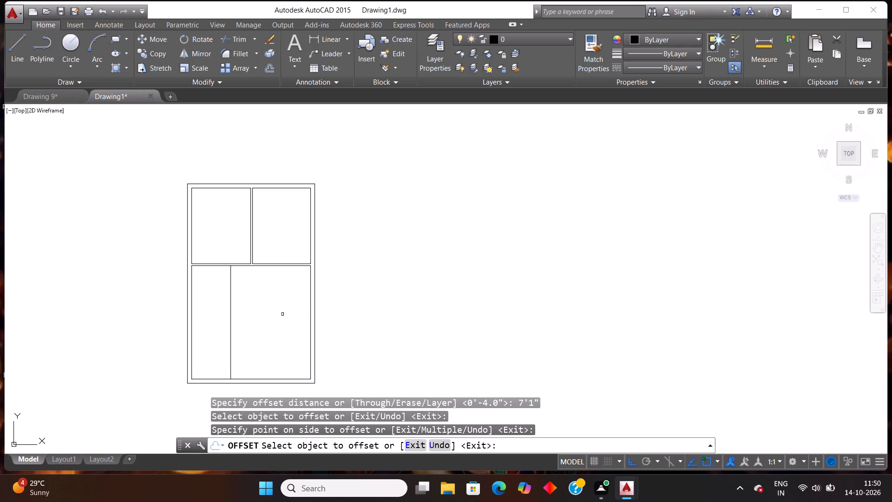
pyautogui.press('Escape')
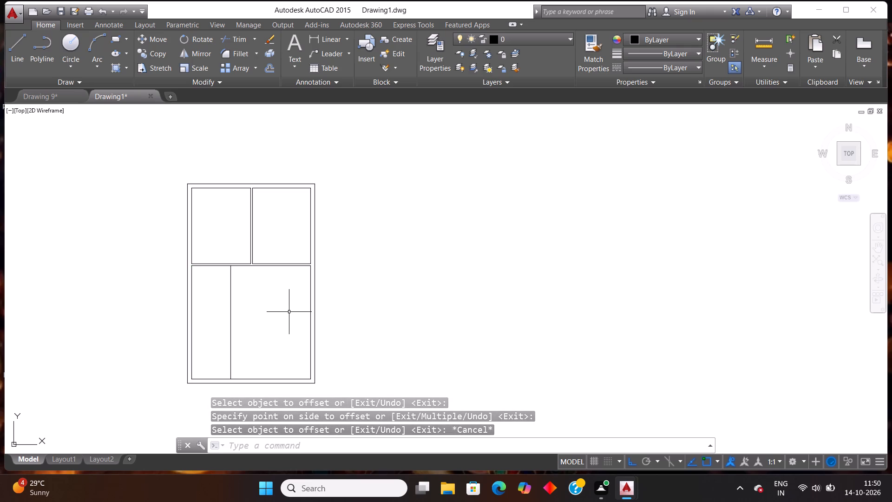
# Offset the new vertical line in the lower room 4" to the right to form the second vertical partition.
pyautogui.write('off')
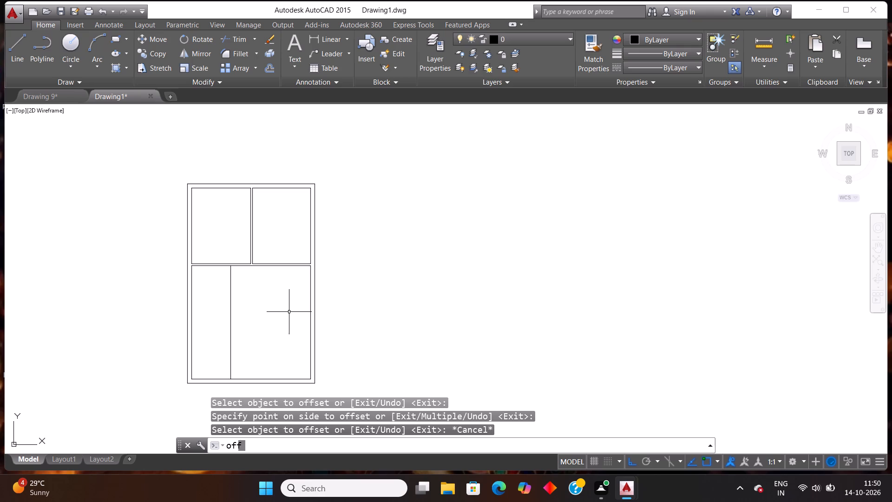
pyautogui.press('Return')
pyautogui.write('4"')
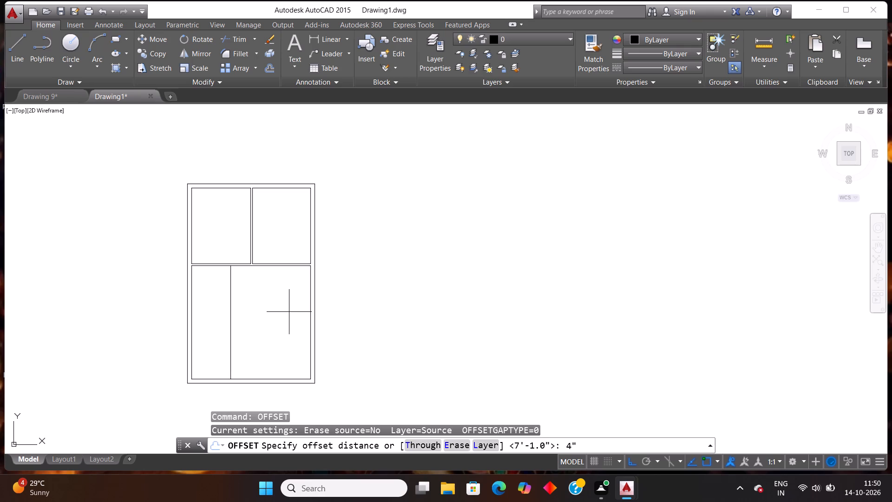
pyautogui.press('Return')
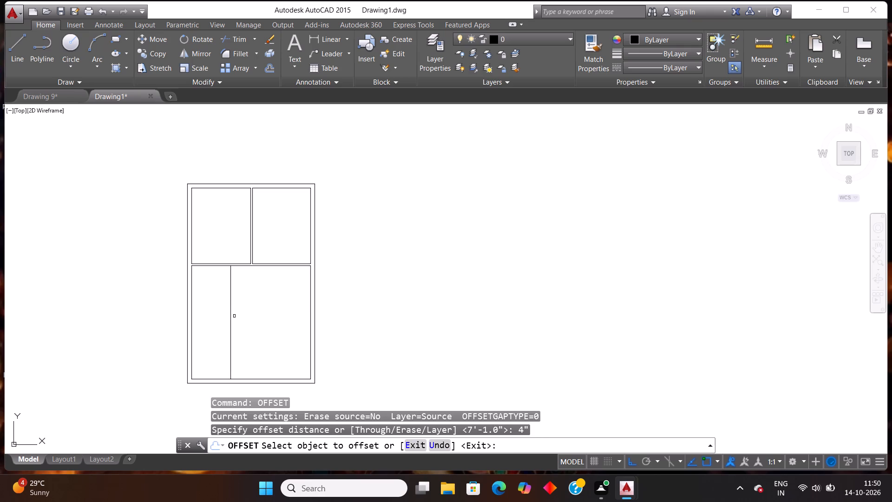
pyautogui.click(230, 320)
pyautogui.click(282, 318)
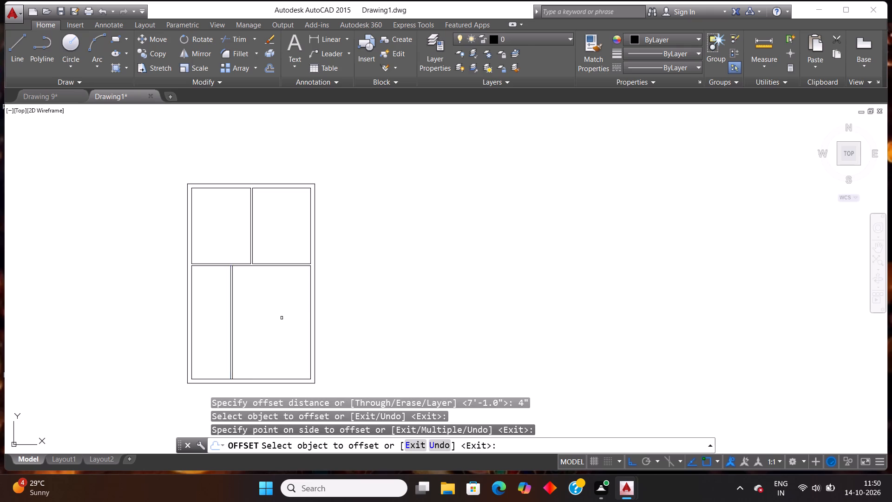
pyautogui.press('Escape')
# Offset the lower line of the horizontal partition 4' downward into the lower room.
pyautogui.write('off')
pyautogui.press('Return')
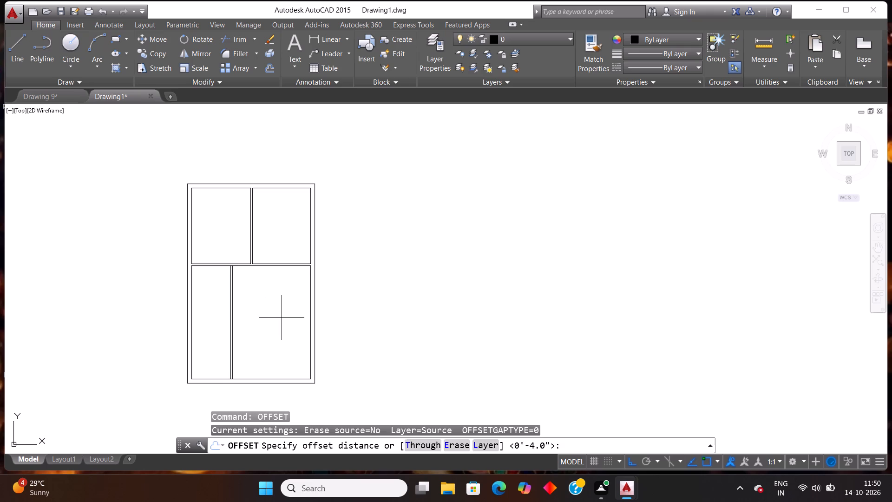
pyautogui.write("4'")
pyautogui.press('Return')
pyautogui.click(210, 267)
pyautogui.click(199, 334)
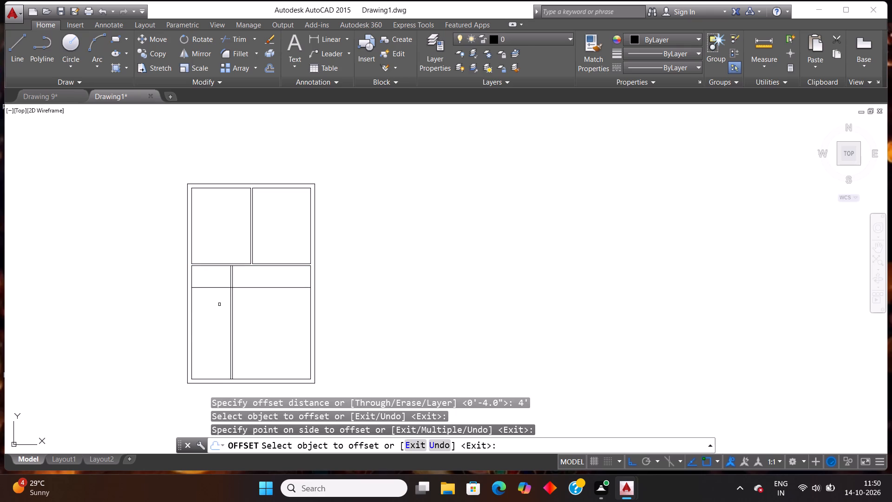
pyautogui.press('Escape')
# Offset the new horizontal line in the lower room 4" downward to give the partition its thickness.
pyautogui.write('off')
pyautogui.press('Return')
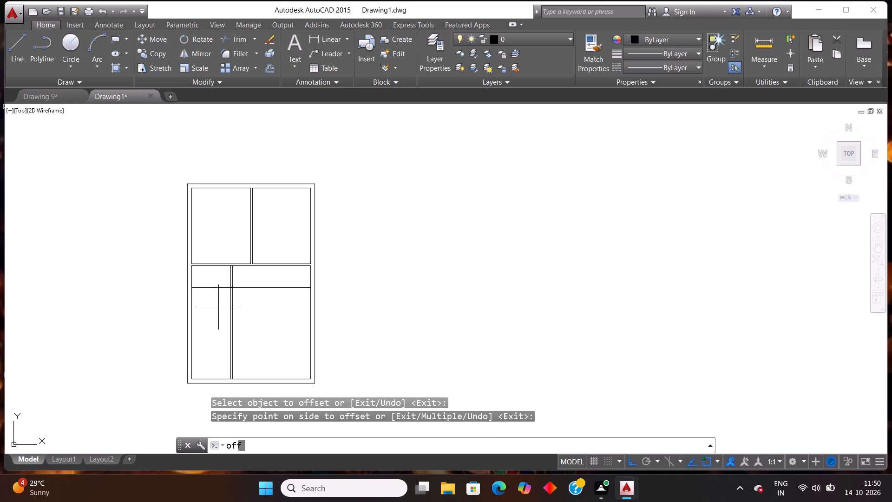
pyautogui.write('4"')
pyautogui.press('Return')
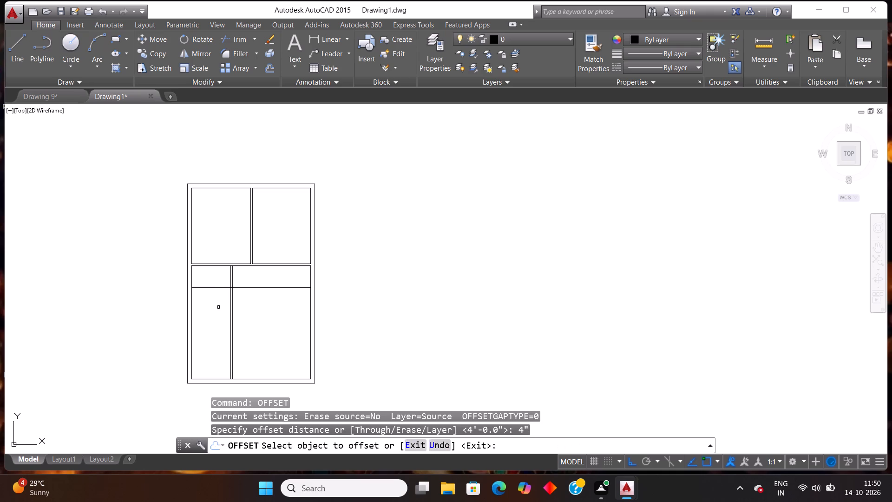
pyautogui.click(214, 287)
pyautogui.click(212, 322)
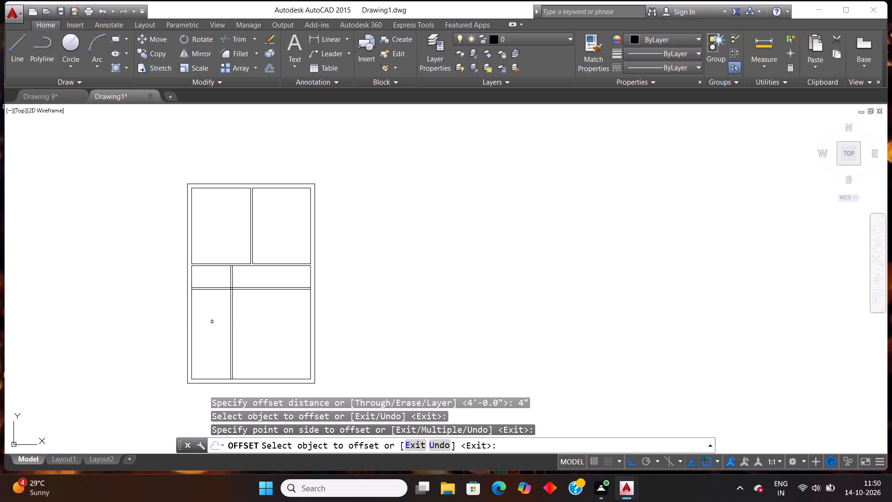
pyautogui.press('Escape')
# Trim the new partition lines that run below and to the right of their crossing, leaving a small room against the left wall.
pyautogui.write('tr')
pyautogui.press('Return')
pyautogui.press('Return')
pyautogui.scroll(1, 231, 310)
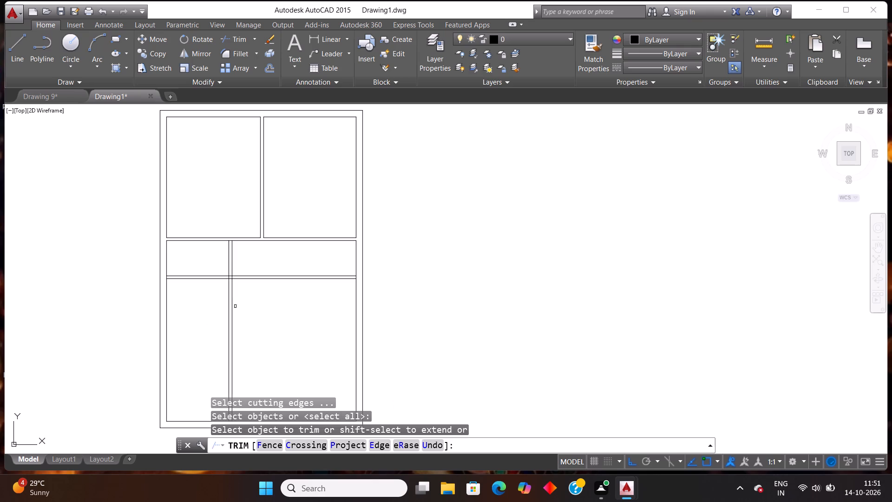
pyautogui.click(201, 313)
pyautogui.click(284, 302)
pyautogui.click(282, 260)
pyautogui.click(291, 322)
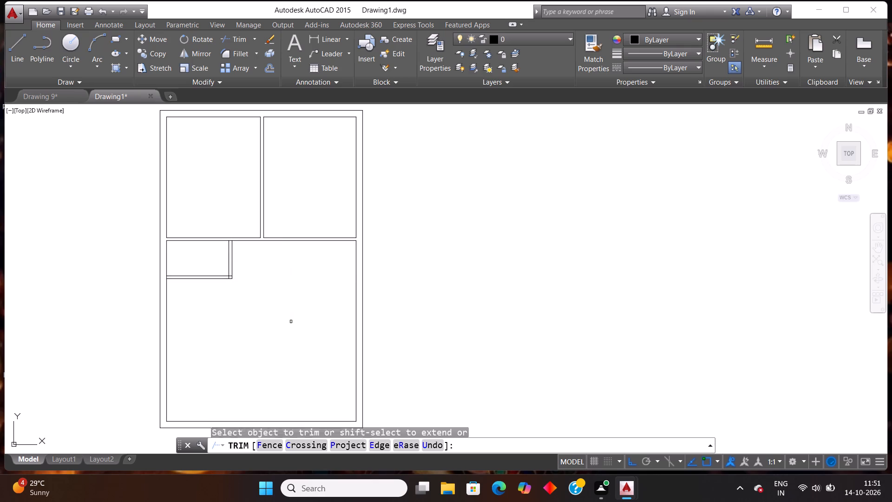
# Trim the overlapping lines at the small room's lower-right corner into a clean wall corner.
pyautogui.scroll(2, 210, 292)
pyautogui.scroll(2, 240, 260)
pyautogui.click(241, 258)
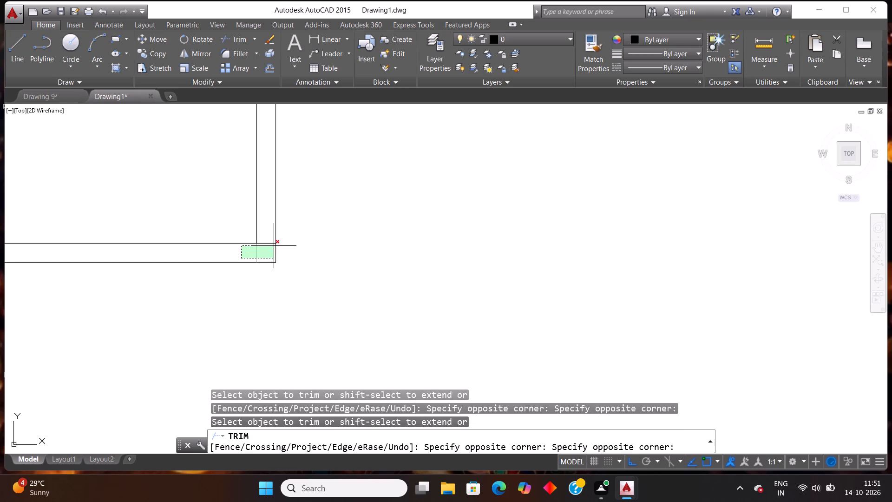
pyautogui.doubleClick(266, 251)
pyautogui.click(269, 234)
pyautogui.click(264, 256)
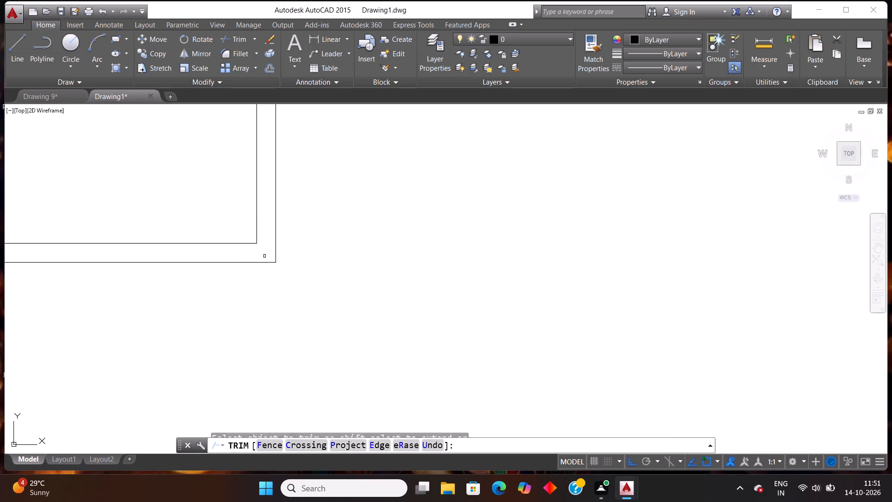
# Trim the left wall's inner face between the small room's two lower partition lines and finish trimming.
pyautogui.scroll(-4, 270, 234)
pyautogui.scroll(5, 211, 241)
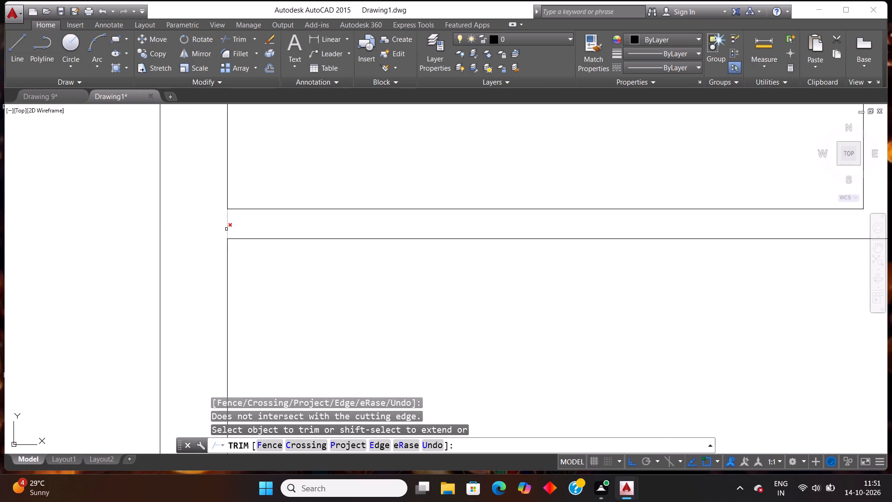
pyautogui.scroll(3, 226, 229)
pyautogui.click(261, 218)
pyautogui.click(166, 194)
pyautogui.scroll(-10, 180, 196)
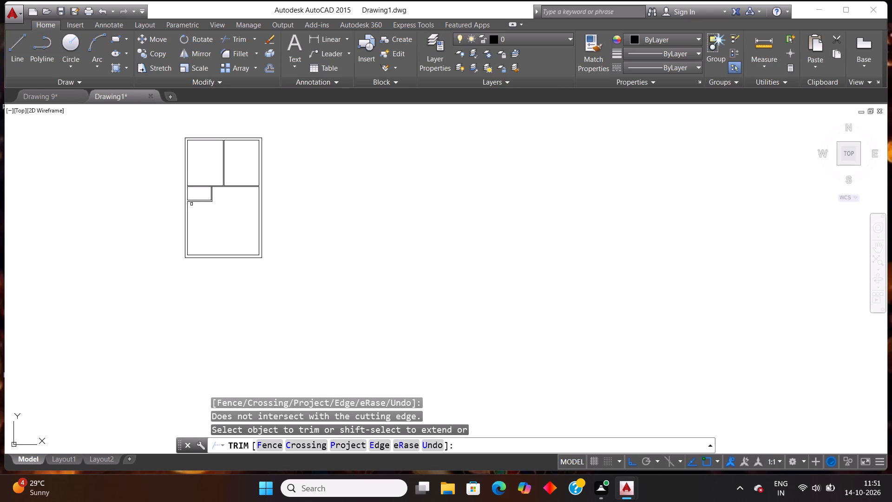
pyautogui.scroll(1, 244, 135)
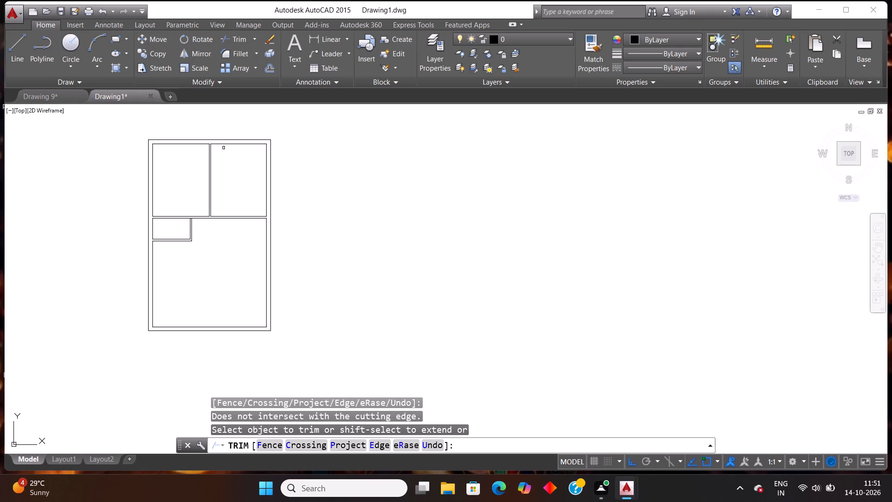
pyautogui.press('Escape')
# Offset the left wall's inner face below the small room 3'10" to the right.
pyautogui.write('off')
pyautogui.press('Return')
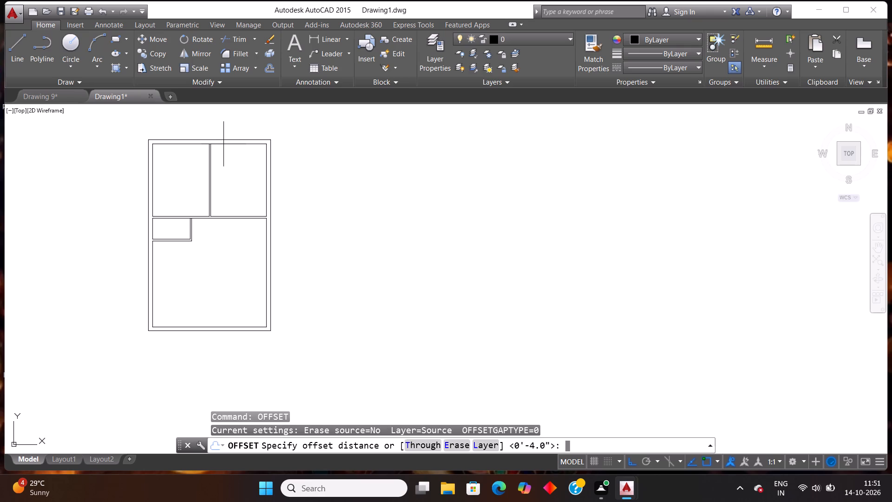
pyautogui.write('3\'10"')
pyautogui.press('Return')
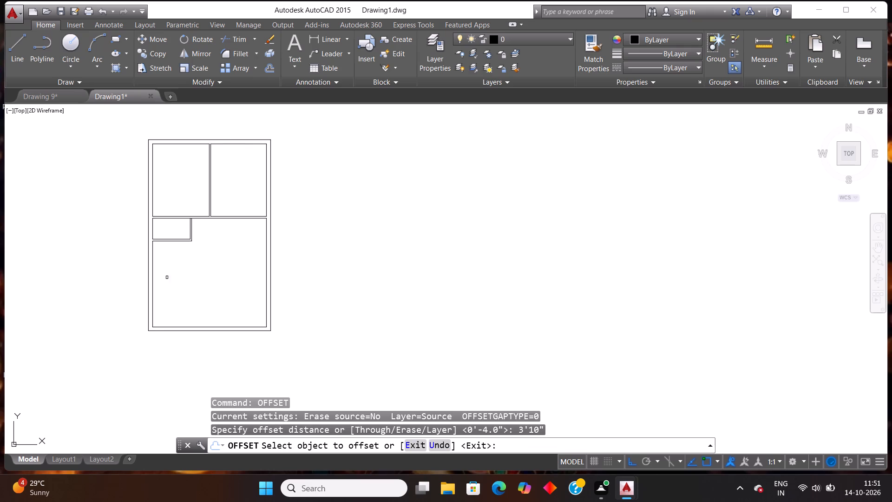
pyautogui.click(152, 284)
pyautogui.click(205, 284)
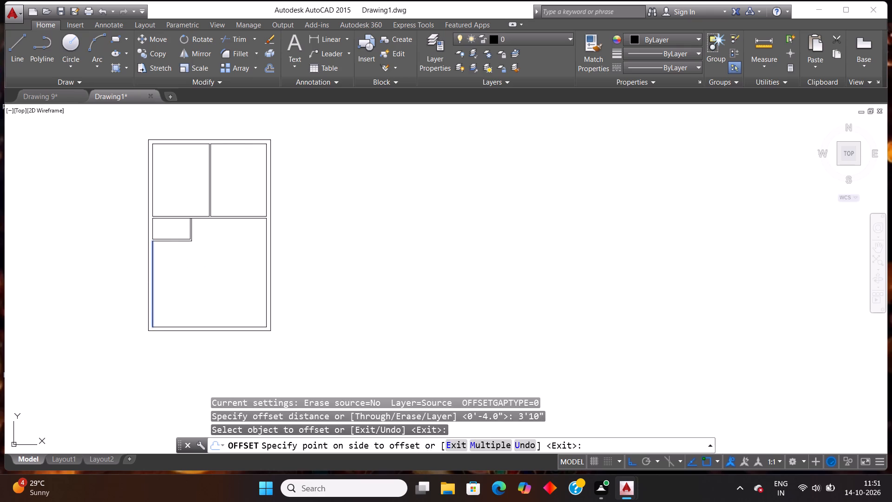
pyautogui.press('Escape')
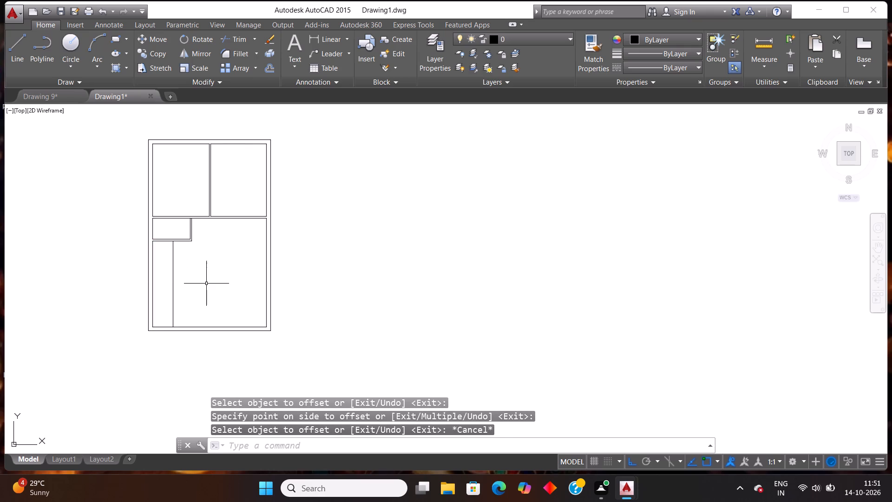
# Offset the outer line of the small room's lower partition 2'10" downward.
pyautogui.write('off')
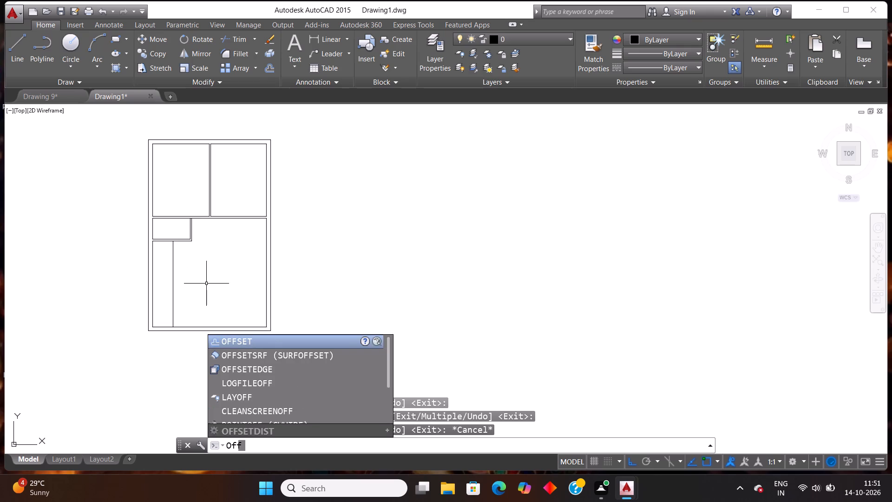
pyautogui.press('Return')
pyautogui.write("2'")
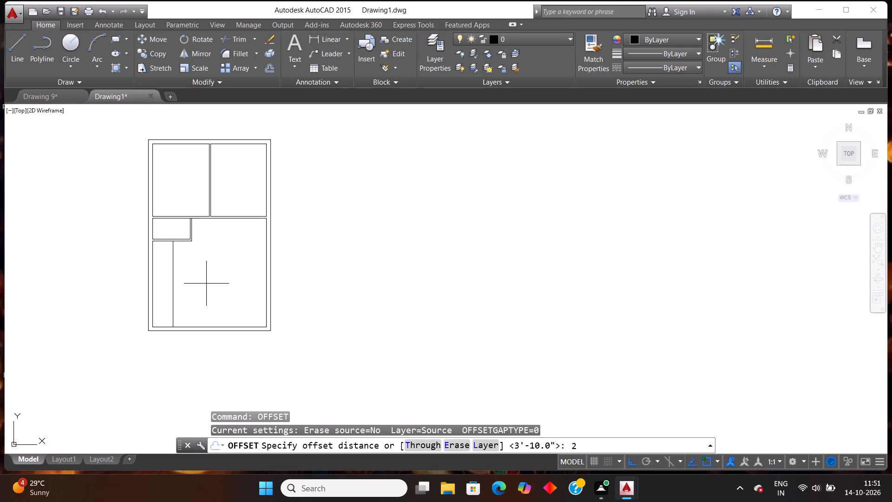
pyautogui.write('10"')
pyautogui.press('Return')
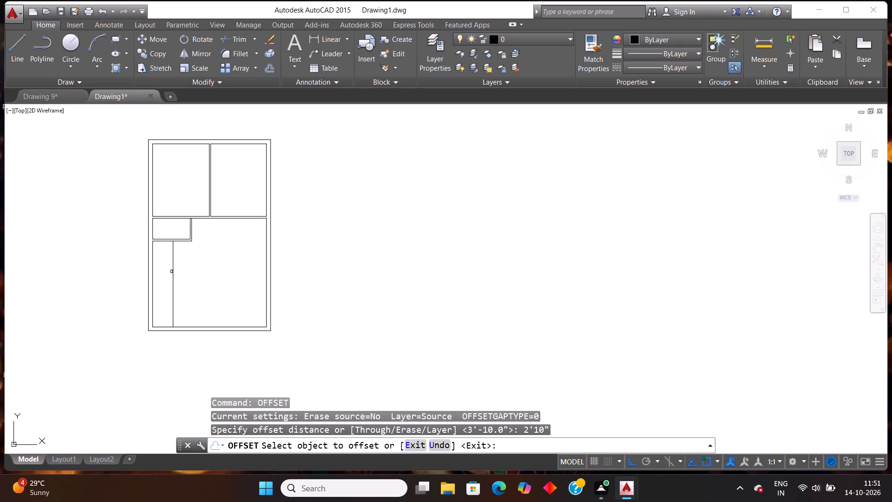
pyautogui.scroll(2, 163, 246)
pyautogui.click(161, 235)
pyautogui.click(159, 284)
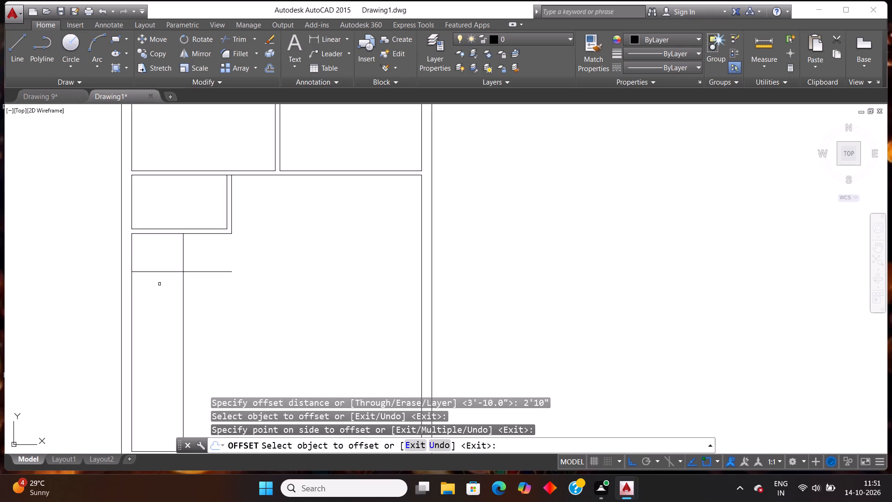
pyautogui.press('Escape')
# Offset the new vertical line 4" to the right and the new horizontal line 4" downward to form both partitions.
pyautogui.write('off')
pyautogui.press('Return')
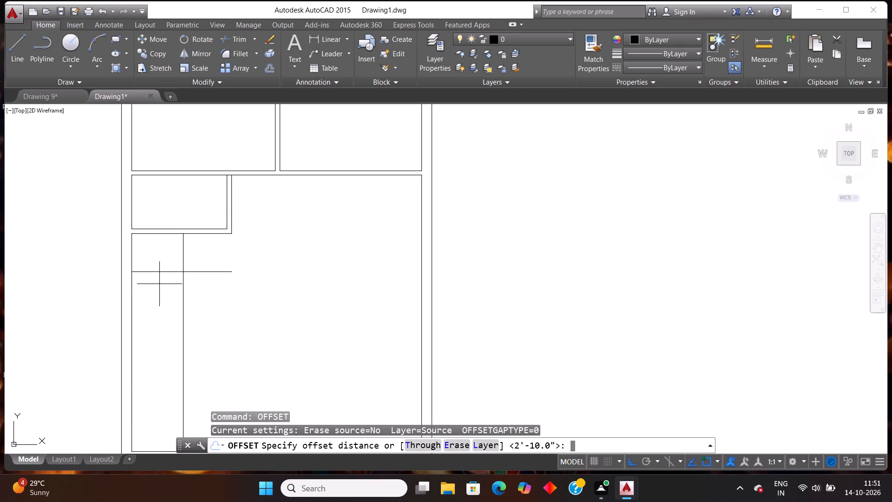
pyautogui.write('4"')
pyautogui.press('Return')
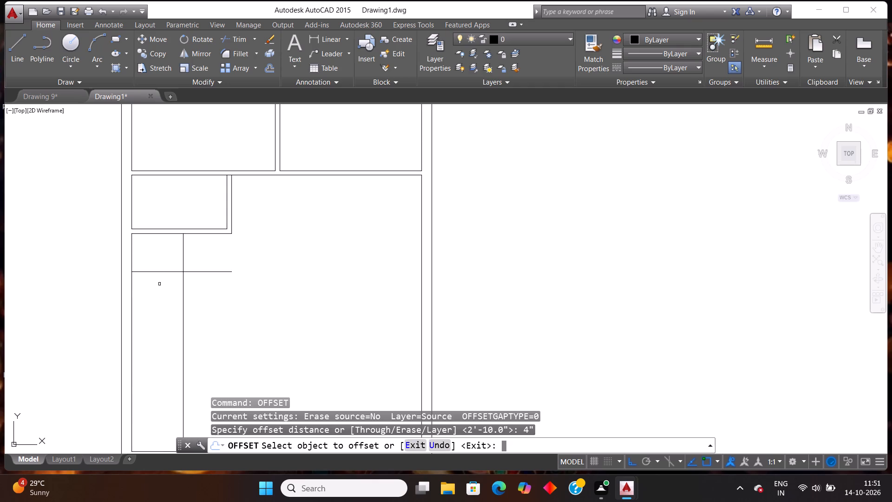
pyautogui.click(183, 239)
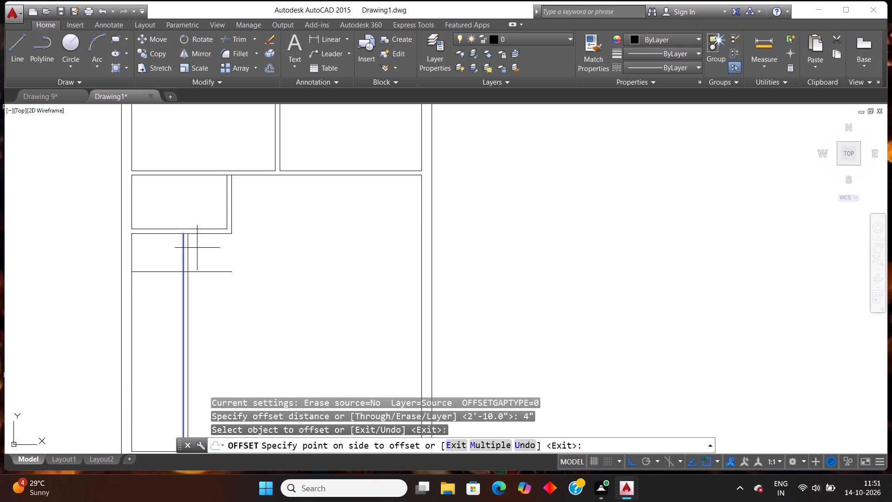
pyautogui.click(209, 253)
pyautogui.click(194, 271)
pyautogui.click(200, 325)
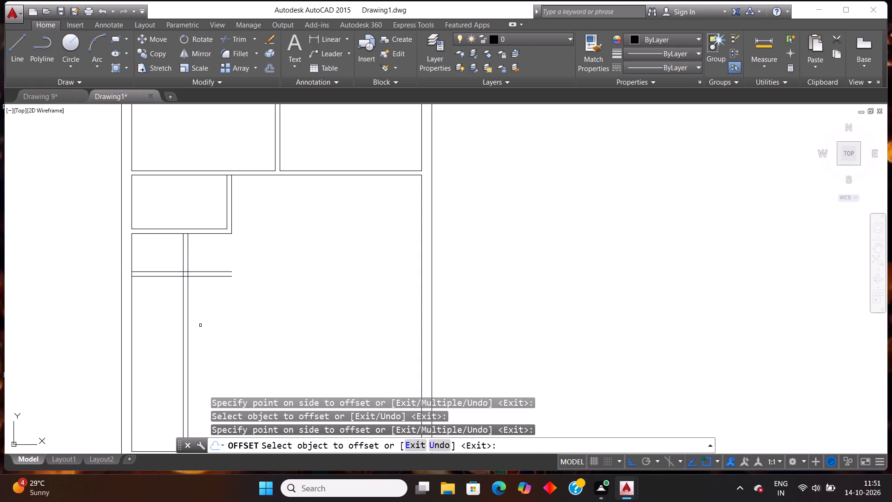
pyautogui.press('Escape')
# Trim the new partition lines extending below and to the right of their crossing to close off a second small room.
pyautogui.write('tr')
pyautogui.press('Return')
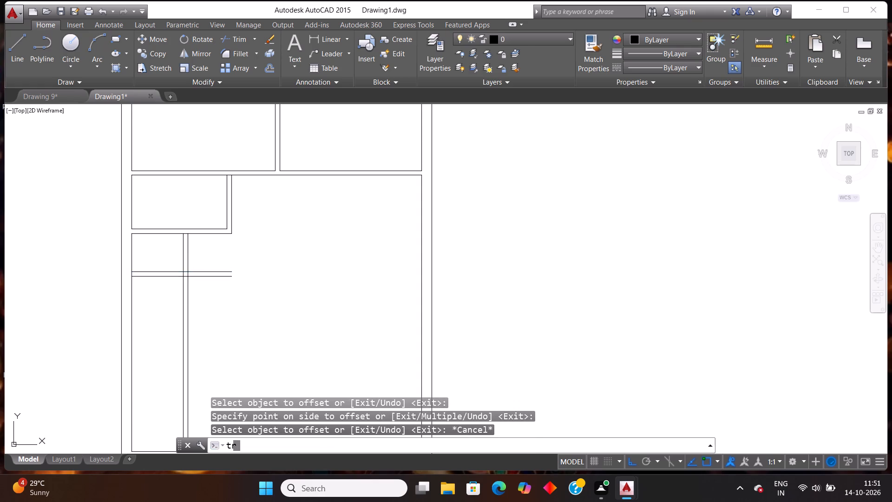
pyautogui.press('Return')
pyautogui.click(158, 318)
pyautogui.click(230, 314)
pyautogui.click(223, 289)
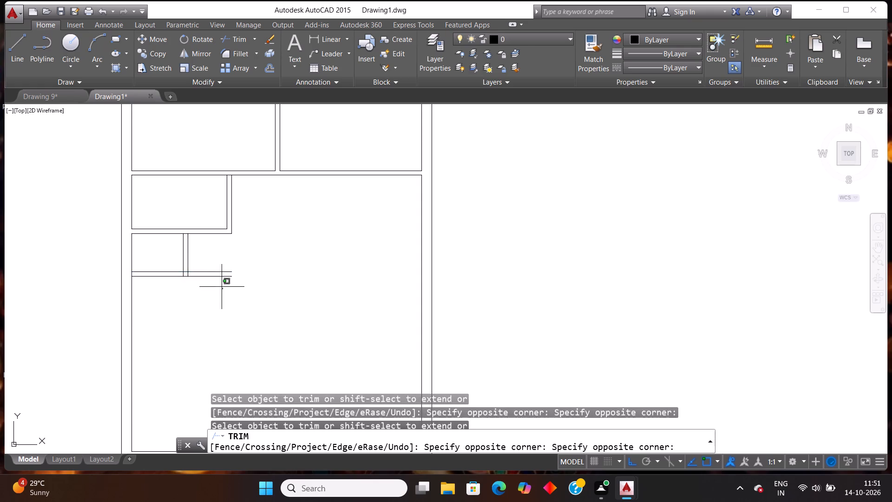
pyautogui.click(208, 266)
# Trim the overlapping lines at the second small room's lower-right corner into a clean wall corner.
pyautogui.scroll(4, 193, 264)
pyautogui.click(129, 318)
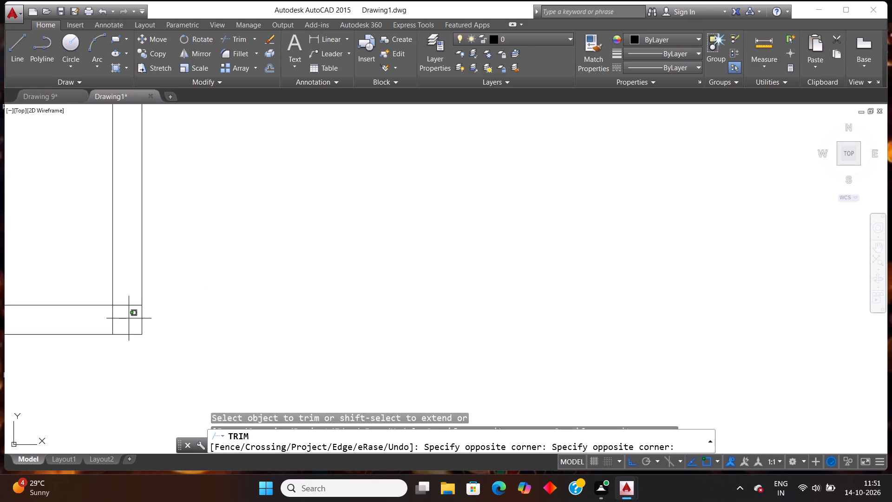
pyautogui.click(125, 281)
pyautogui.click(117, 320)
pyautogui.click(89, 319)
pyautogui.scroll(-2, 305, 360)
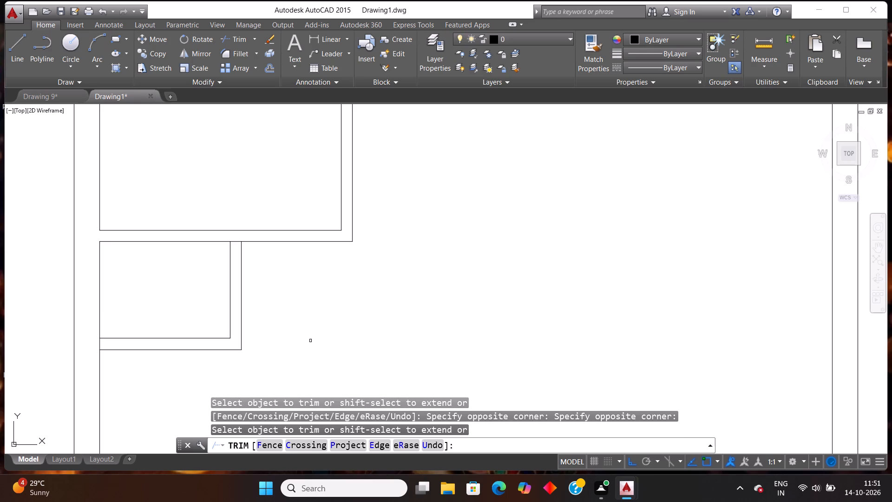
# Trim the wall lines crossing the second small room's partition junctions at the left outer wall and the first small room's lower partition.
pyautogui.scroll(2, 99, 347)
pyautogui.click(103, 344)
pyautogui.click(52, 339)
pyautogui.scroll(-3, 138, 342)
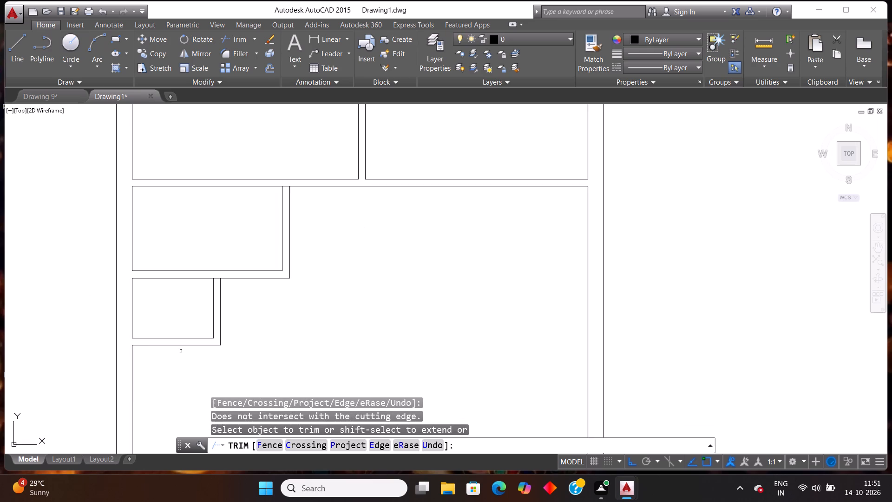
pyautogui.scroll(-1, 182, 351)
pyautogui.scroll(5, 207, 307)
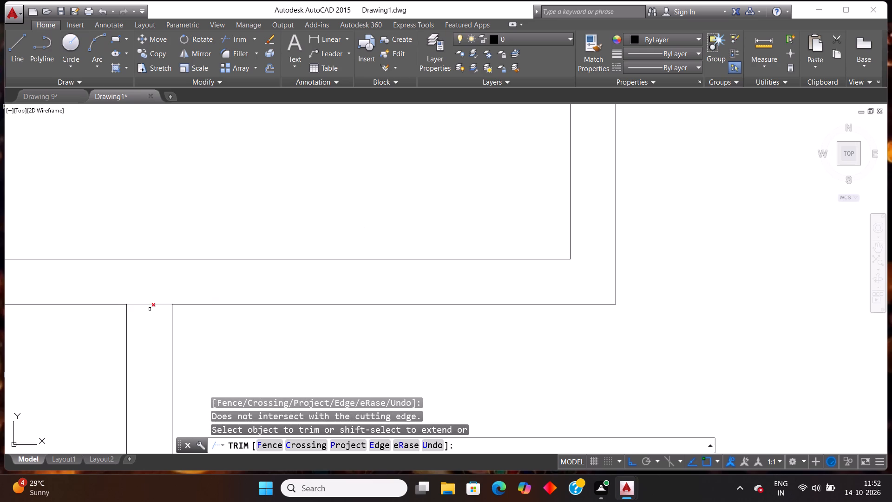
pyautogui.click(148, 310)
pyautogui.click(157, 290)
pyautogui.scroll(-10, 267, 213)
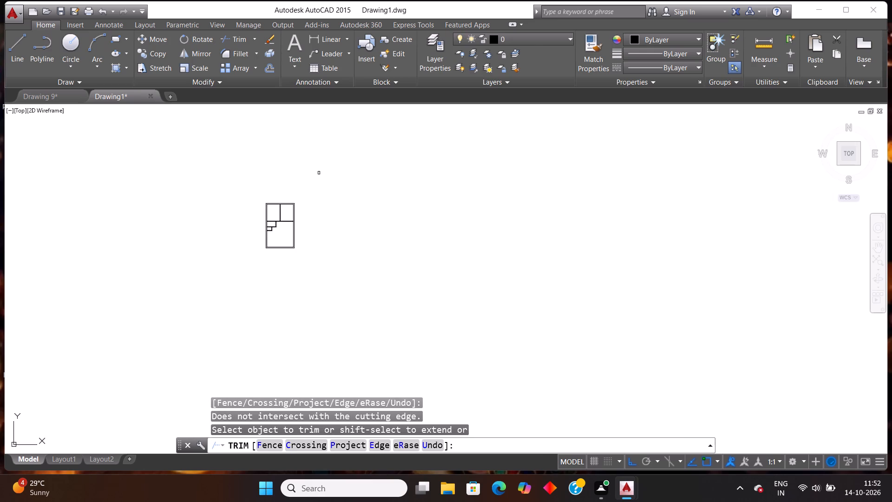
pyautogui.scroll(2, 319, 172)
pyautogui.press('Escape')
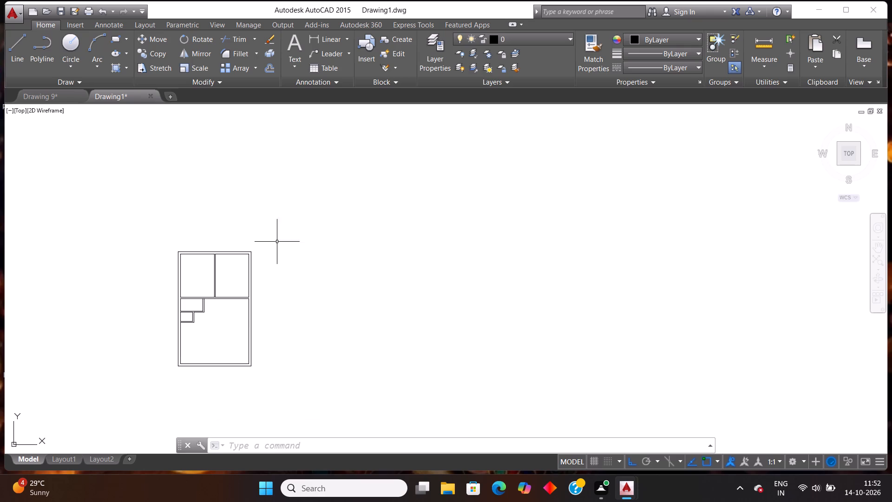
# Offset the left outer wall's inner line below the second small room 9'7" to the right.
pyautogui.scroll(1, 173, 372)
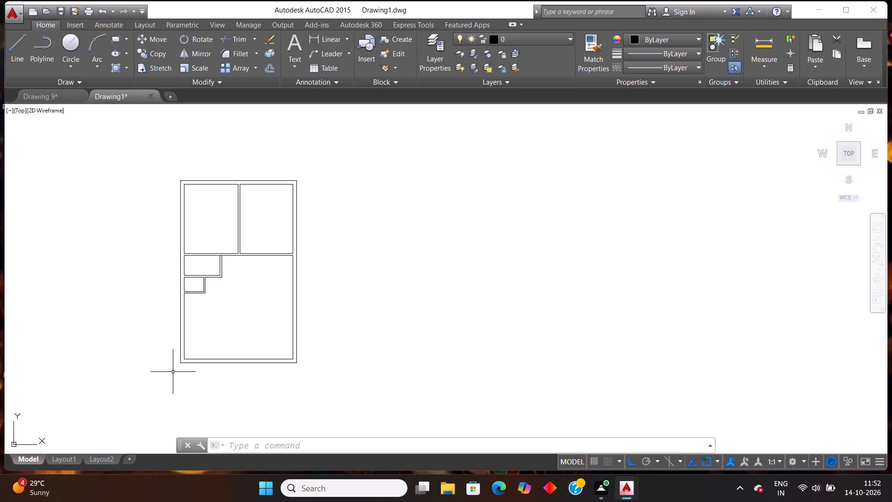
pyautogui.write('off')
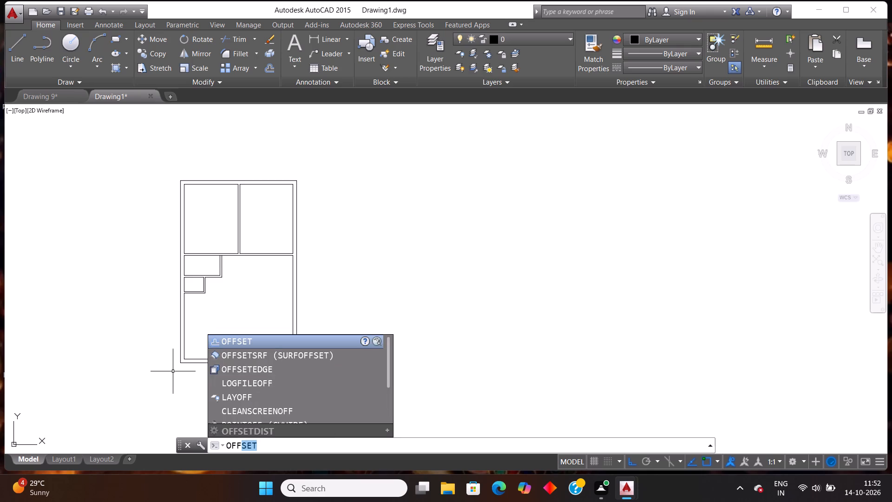
pyautogui.press('Return')
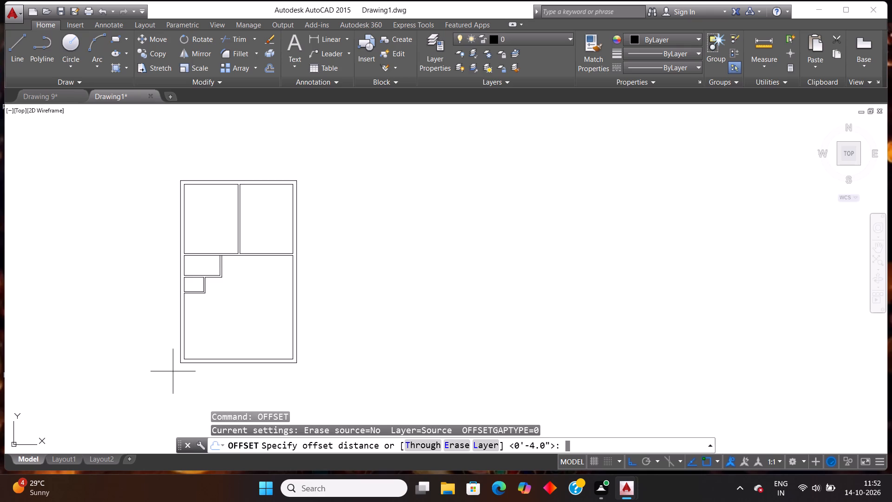
pyautogui.press('9')
pyautogui.press("'")
pyautogui.write('11"')
pyautogui.press('BackSpace')
pyautogui.press('BackSpace')
pyautogui.press('BackSpace')
pyautogui.write('7"')
pyautogui.press('Return')
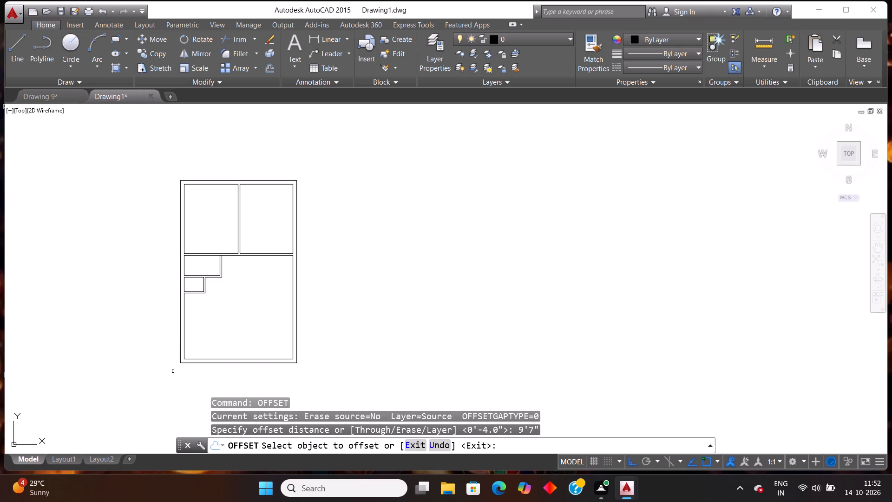
pyautogui.click(184, 316)
pyautogui.click(262, 316)
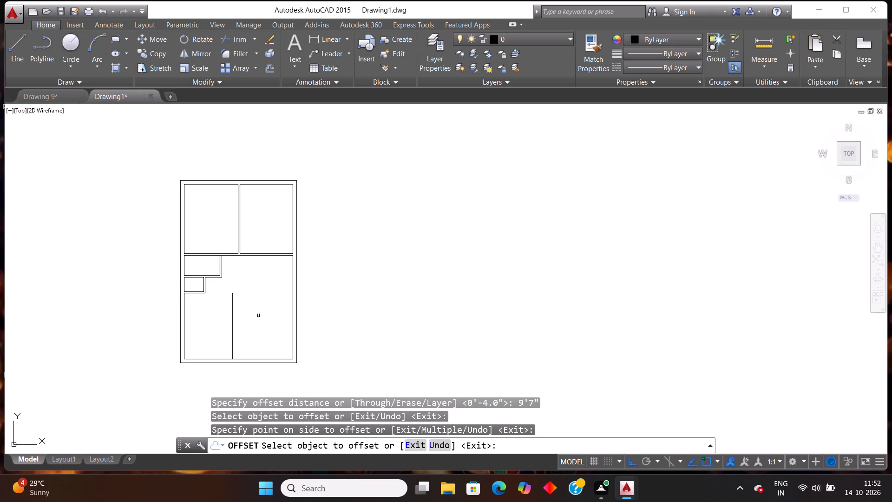
pyautogui.press('Escape')
# Offset the new vertical line 4" to the right to form a partition.
pyautogui.write('off')
pyautogui.press('Return')
pyautogui.write('4"')
pyautogui.press('Return')
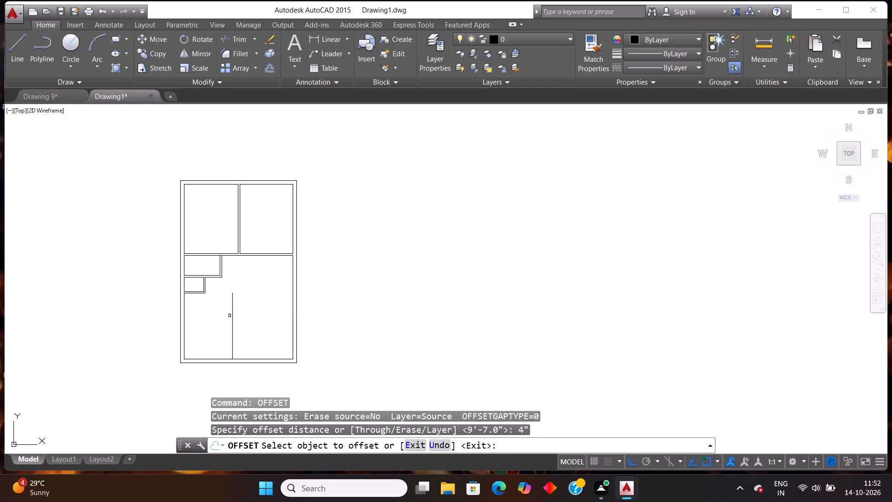
pyautogui.click(231, 315)
pyautogui.click(251, 310)
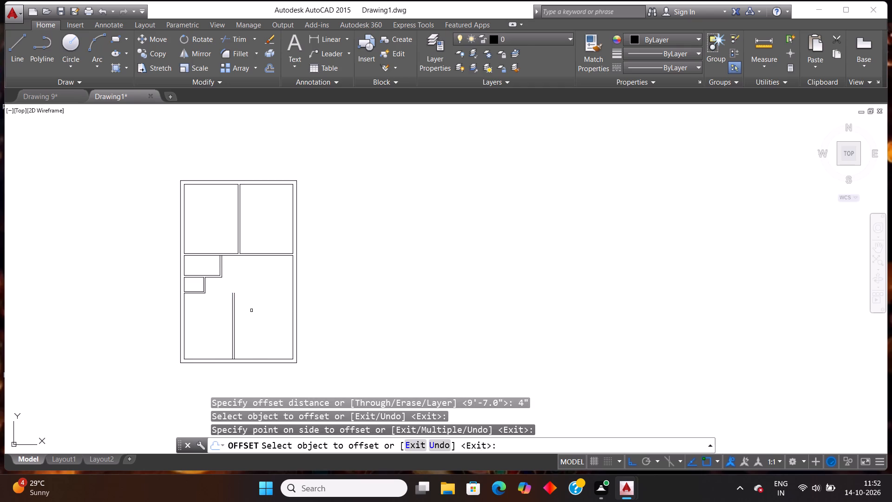
pyautogui.press('Escape')
# Extend the second small room's lower partition lines rightward and the new partition's right line upward so the two partitions meet.
pyautogui.write('ex')
pyautogui.press('Return')
pyautogui.press('Return')
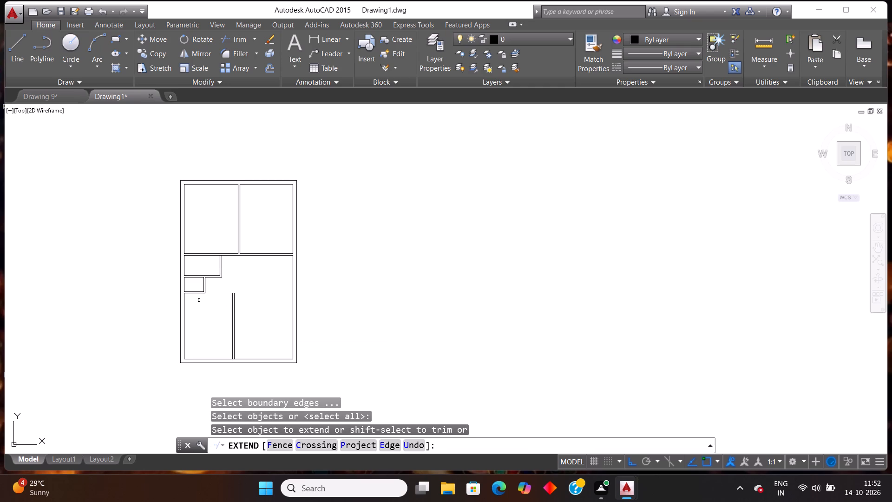
pyautogui.scroll(1, 198, 301)
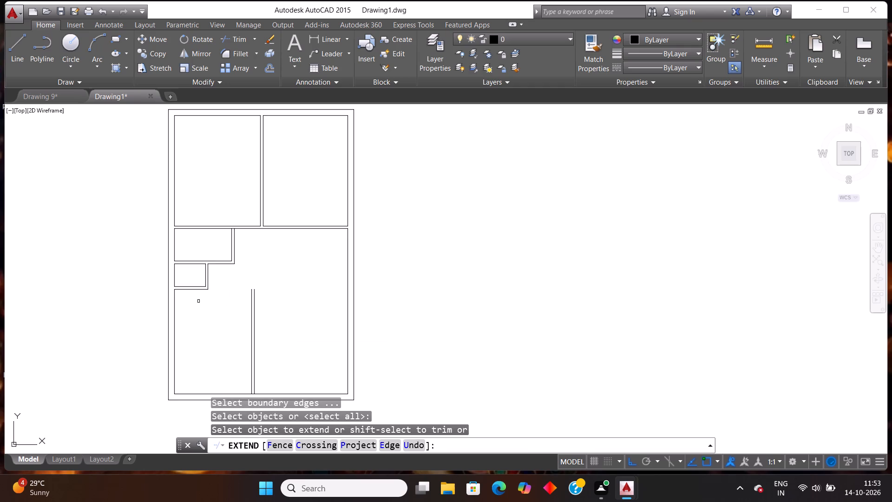
pyautogui.scroll(1, 198, 301)
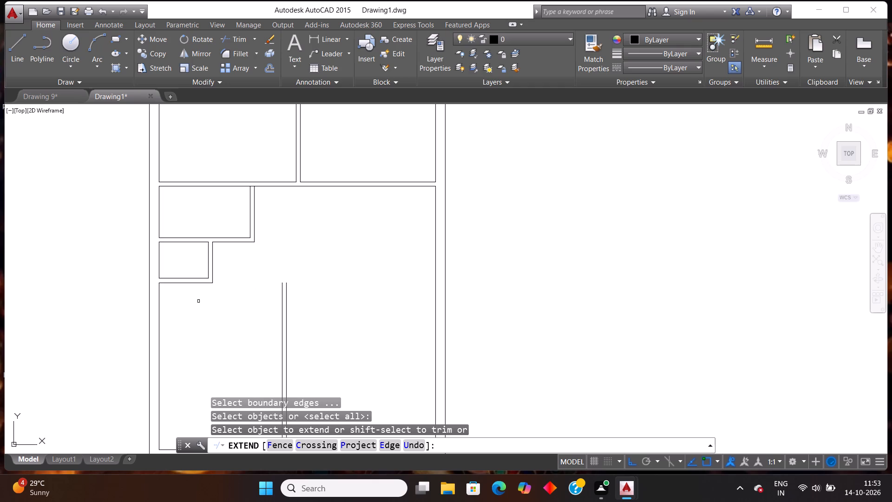
pyautogui.scroll(1, 198, 301)
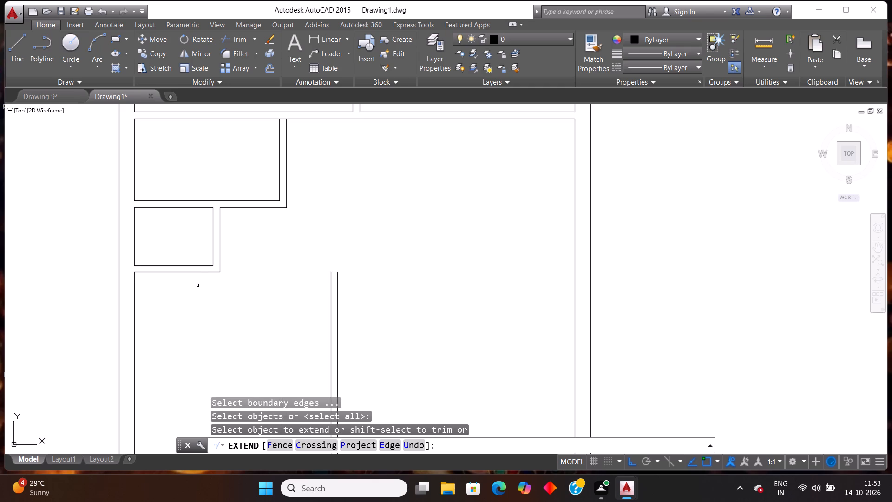
pyautogui.click(206, 266)
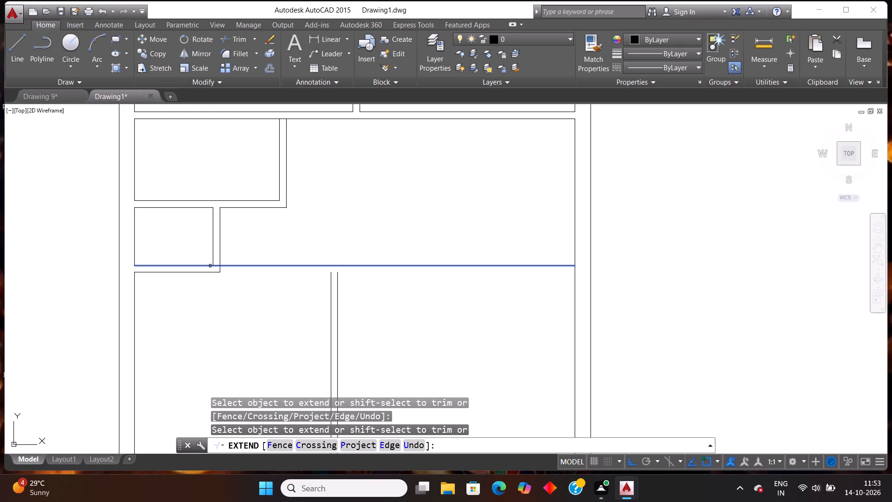
pyautogui.click(210, 266)
pyautogui.click(214, 273)
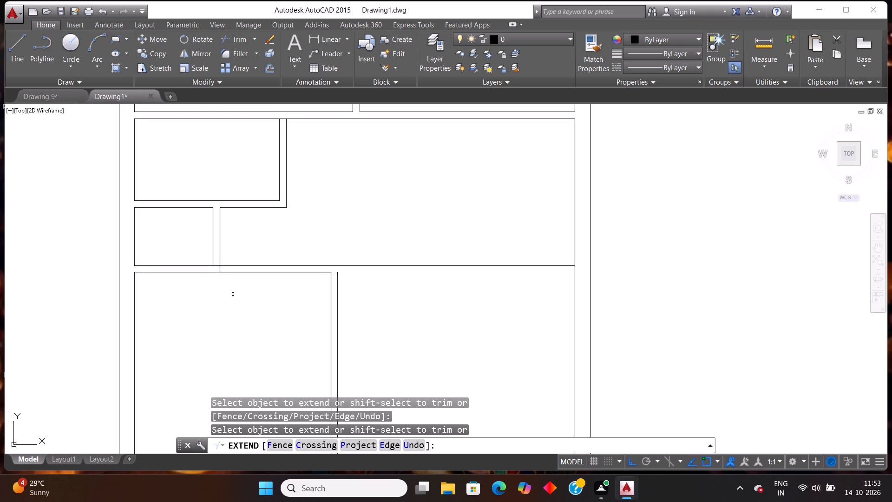
pyautogui.click(338, 284)
pyautogui.press('Escape')
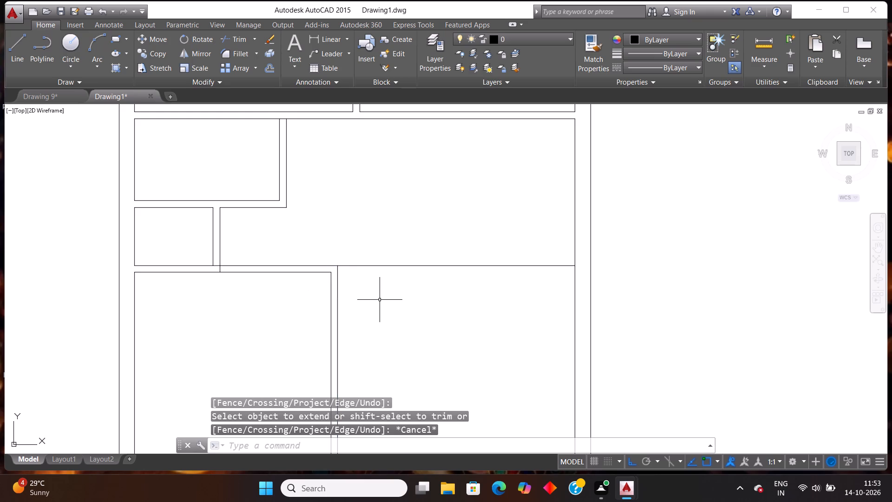
# Trim the overlapping lines where the second small room's right partition meets the extended lower partition.
pyautogui.write('tr')
pyautogui.press('Return')
pyautogui.press('Return')
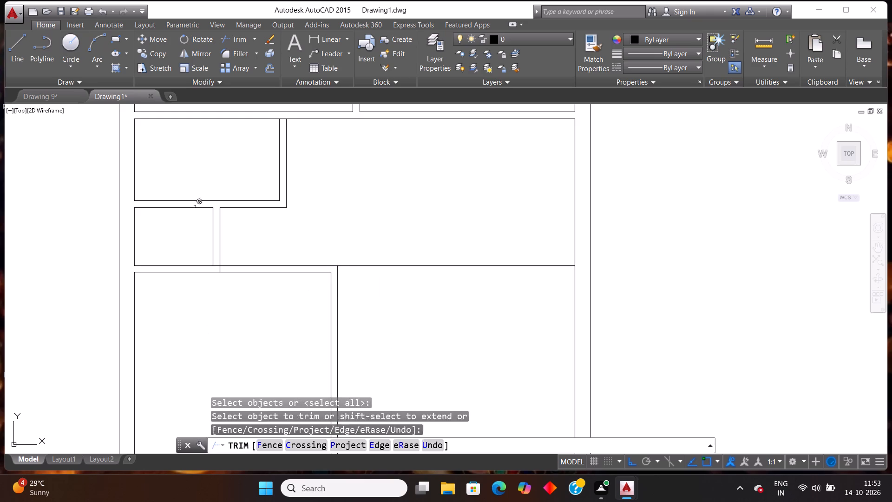
pyautogui.scroll(2, 221, 283)
pyautogui.click(206, 249)
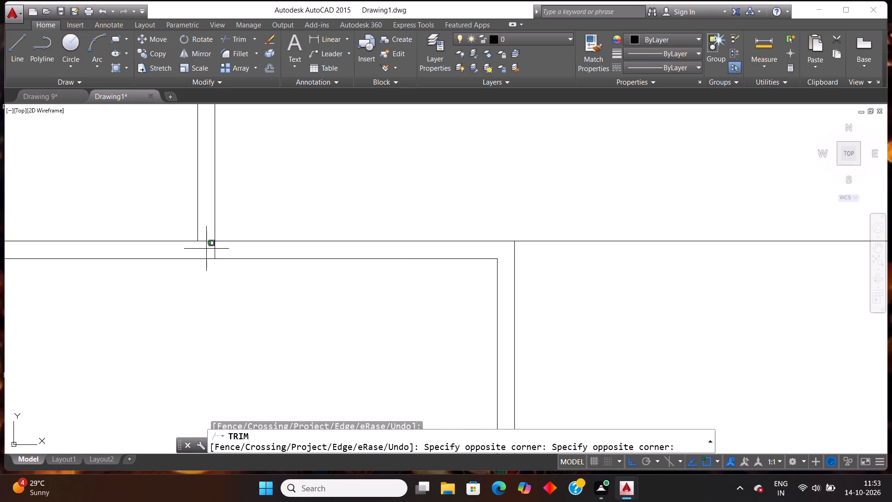
pyautogui.click(234, 249)
pyautogui.click(212, 250)
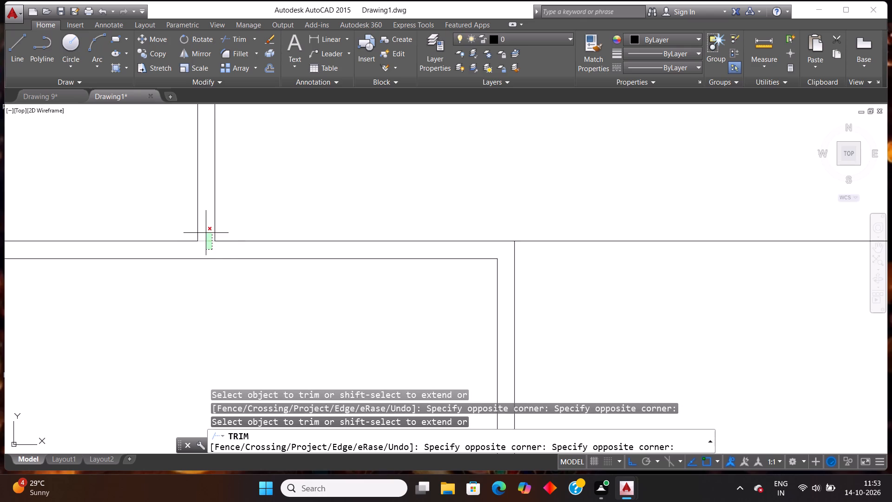
pyautogui.click(206, 233)
pyautogui.scroll(-3, 222, 229)
pyautogui.scroll(-1, 314, 247)
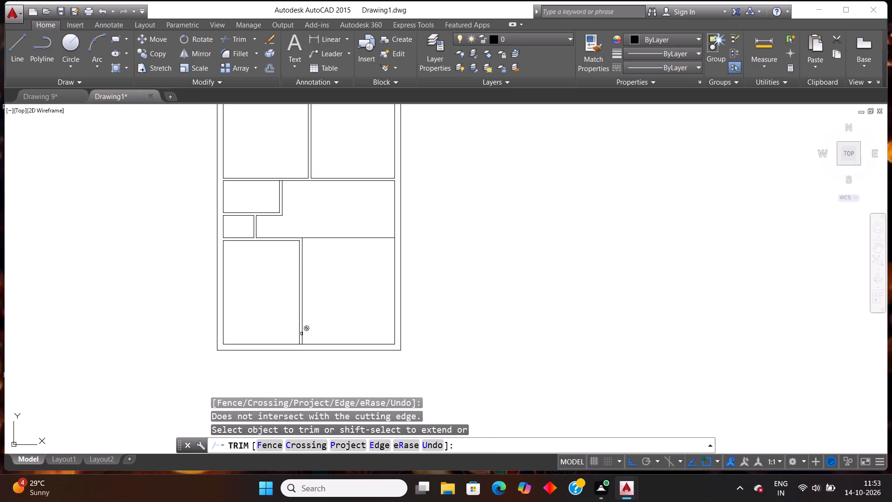
# Trim the bottom outer wall's inner line between the two lines of the new vertical partition.
pyautogui.scroll(6, 305, 343)
pyautogui.click(247, 347)
pyautogui.click(242, 304)
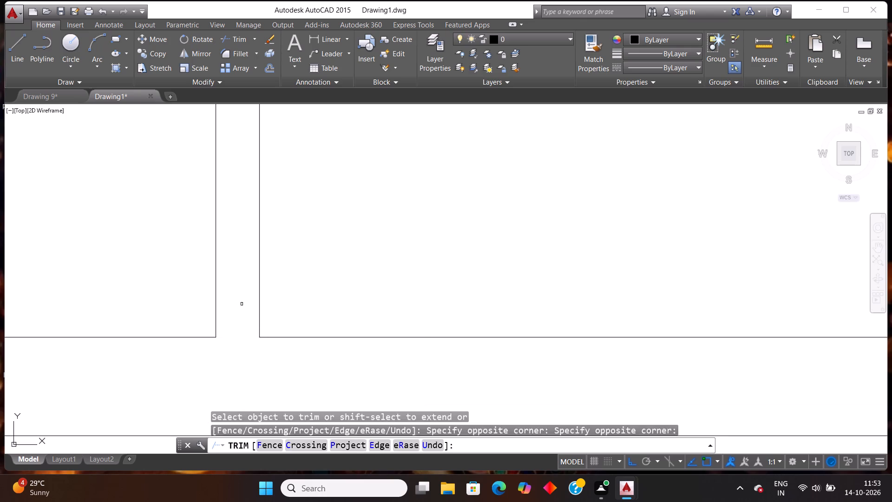
# Trim off the horizontal partition line running from the new vertical partition to the right outer wall.
pyautogui.scroll(-6, 269, 305)
pyautogui.click(351, 220)
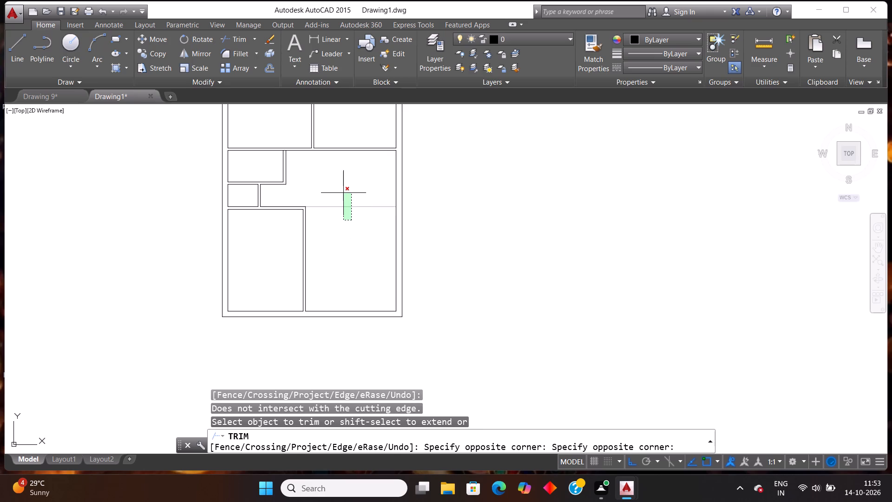
pyautogui.click(343, 193)
pyautogui.scroll(-2, 407, 318)
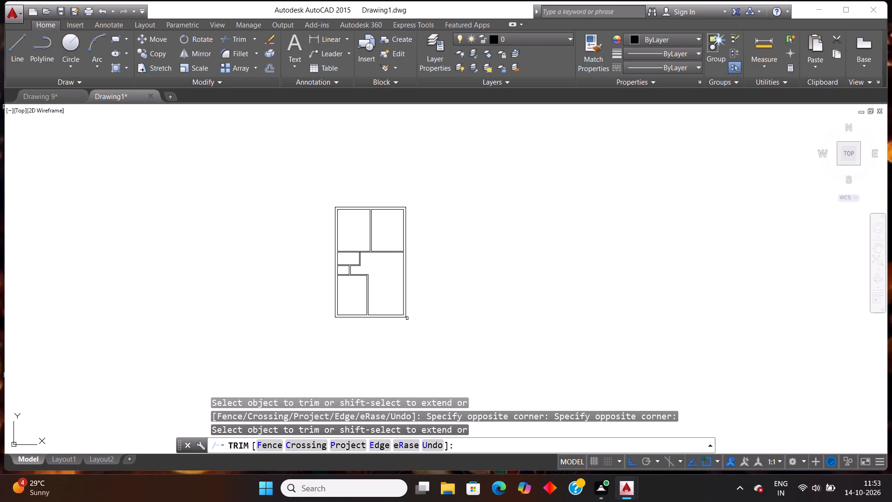
pyautogui.scroll(2, 372, 326)
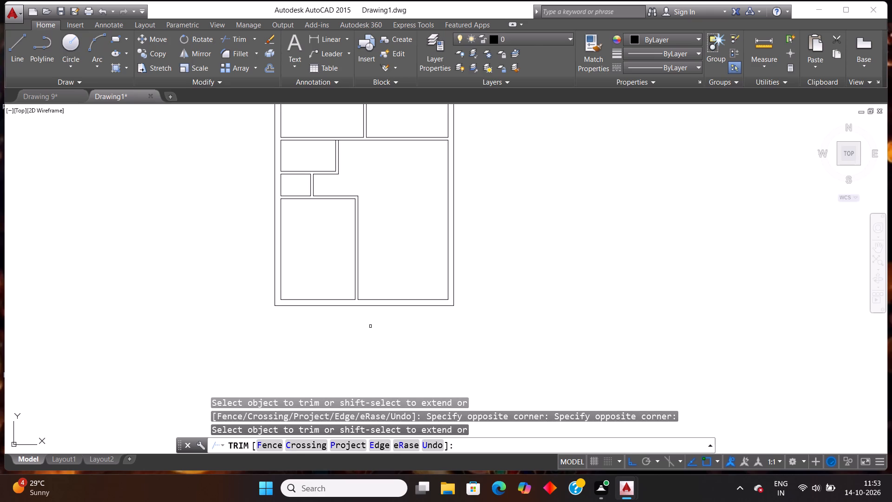
pyautogui.press('Escape')
# Offset the lower-left room's top wall line 7'5" downward.
pyautogui.press('o')
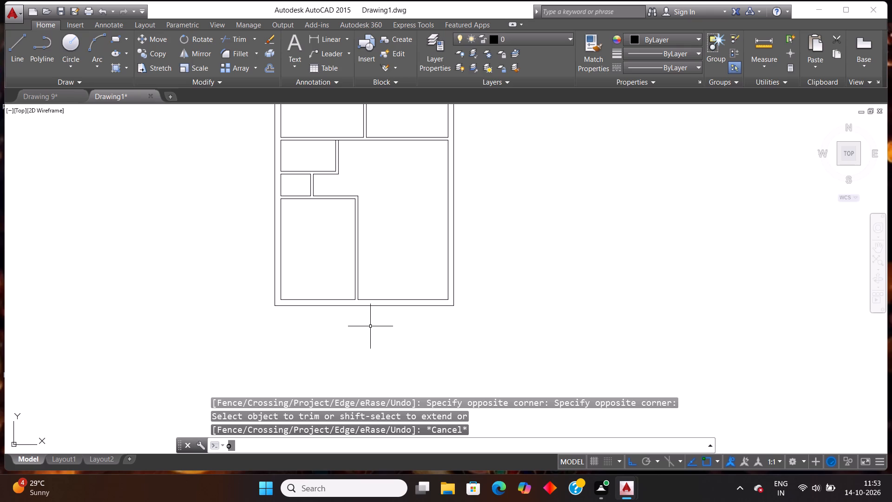
pyautogui.press('Escape')
pyautogui.write('off')
pyautogui.press('Return')
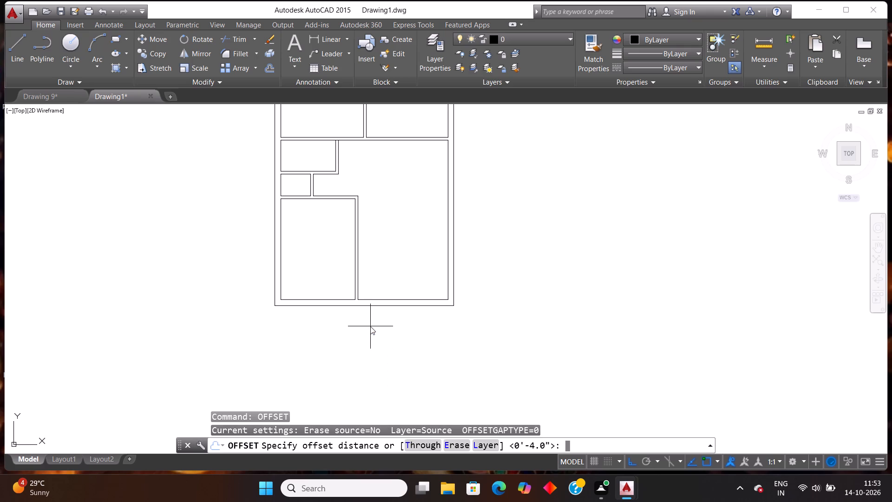
pyautogui.write('7\'5"')
pyautogui.press('Return')
pyautogui.scroll(2, 330, 211)
pyautogui.click(305, 178)
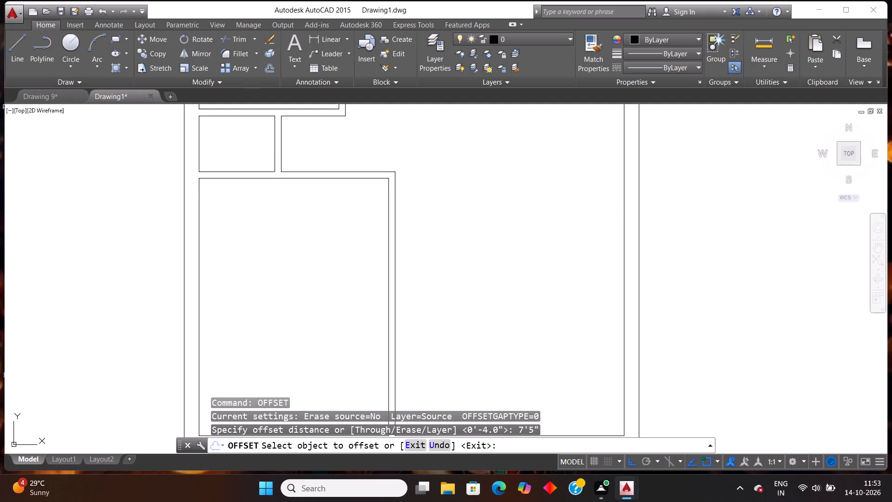
pyautogui.click(302, 278)
pyautogui.scroll(-3, 326, 255)
pyautogui.scroll(1, 335, 301)
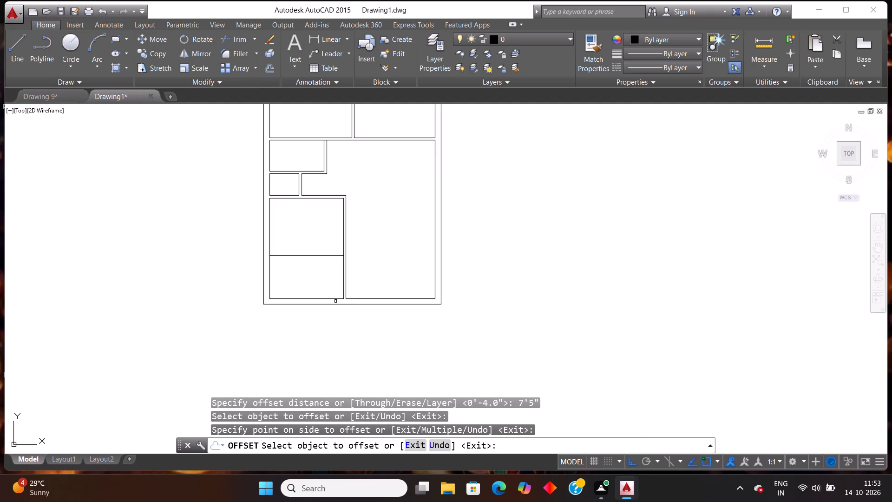
# Offset the new horizontal line in the lower-left room 4" downward to form a partition.
pyautogui.press('Escape')
pyautogui.write('off')
pyautogui.press('Return')
pyautogui.write('4"')
pyautogui.press('Return')
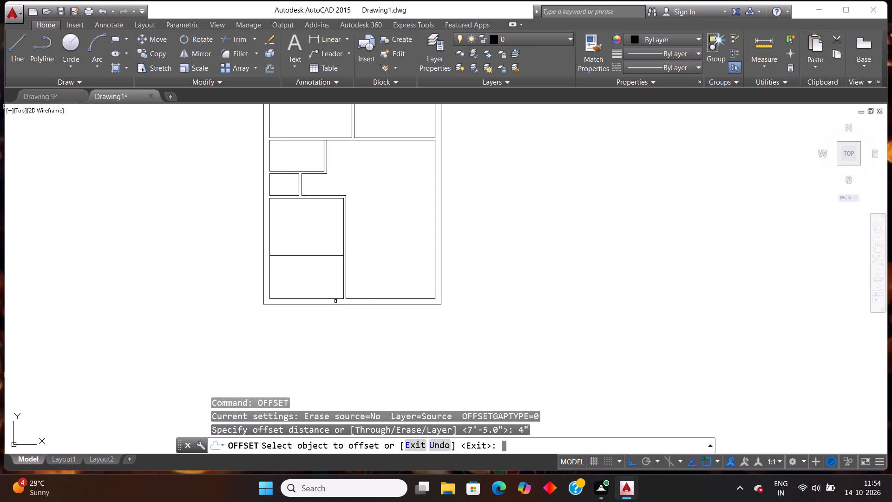
pyautogui.click(309, 256)
pyautogui.click(308, 277)
pyautogui.press('Escape')
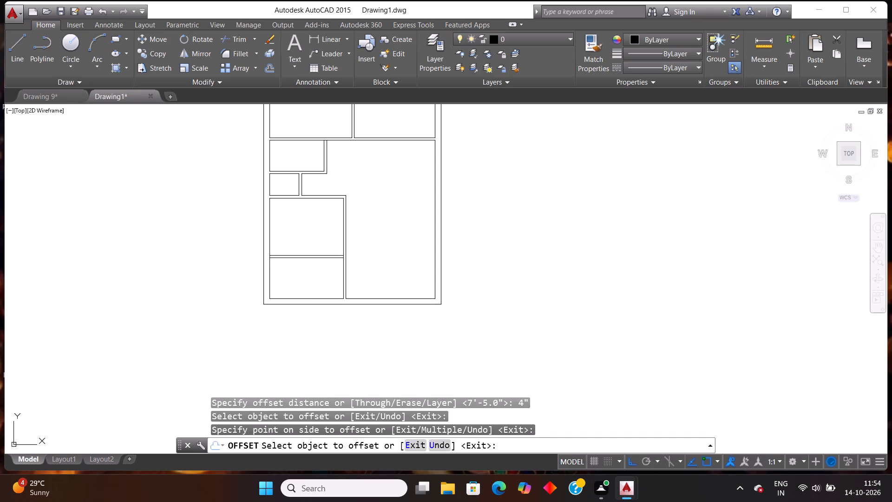
# Trim the left outer wall's inner line between the two lines of the new lower-left horizontal partition.
pyautogui.write('tr')
pyautogui.press('Return')
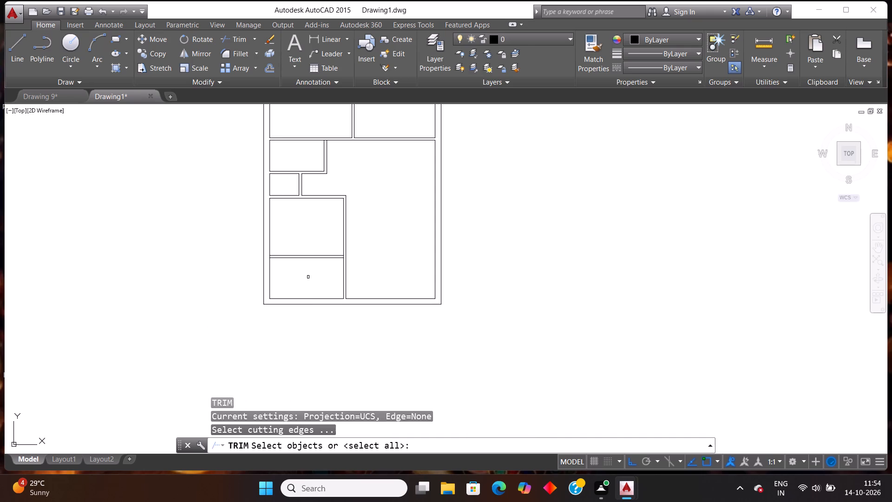
pyautogui.press('Return')
pyautogui.scroll(2, 260, 248)
pyautogui.scroll(3, 291, 275)
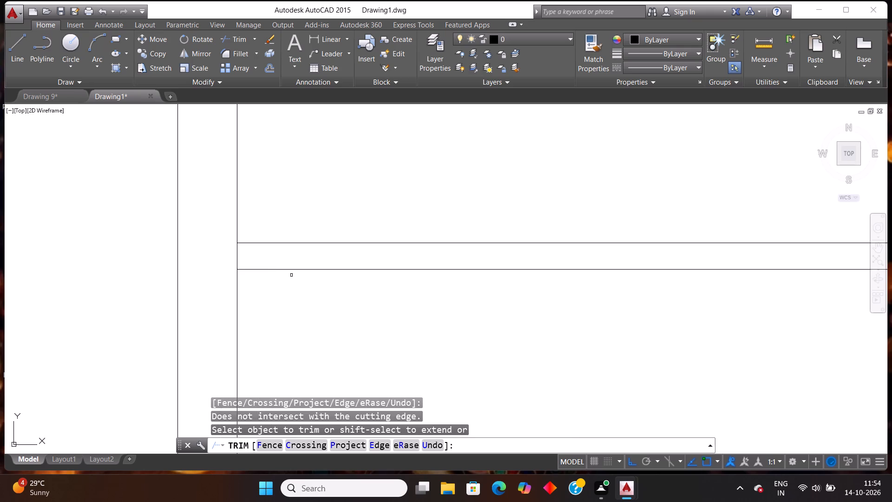
pyautogui.scroll(2, 249, 264)
pyautogui.click(213, 241)
pyautogui.click(244, 240)
# Trim the vertical partition's left line between the two lines of the new lower-left horizontal partition.
pyautogui.scroll(-3, 256, 241)
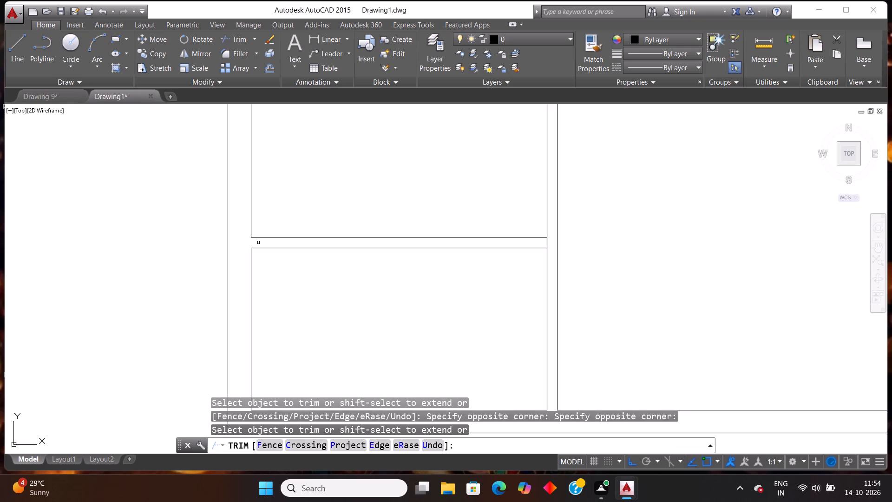
pyautogui.scroll(-2, 258, 243)
pyautogui.scroll(2, 459, 235)
pyautogui.scroll(4, 409, 251)
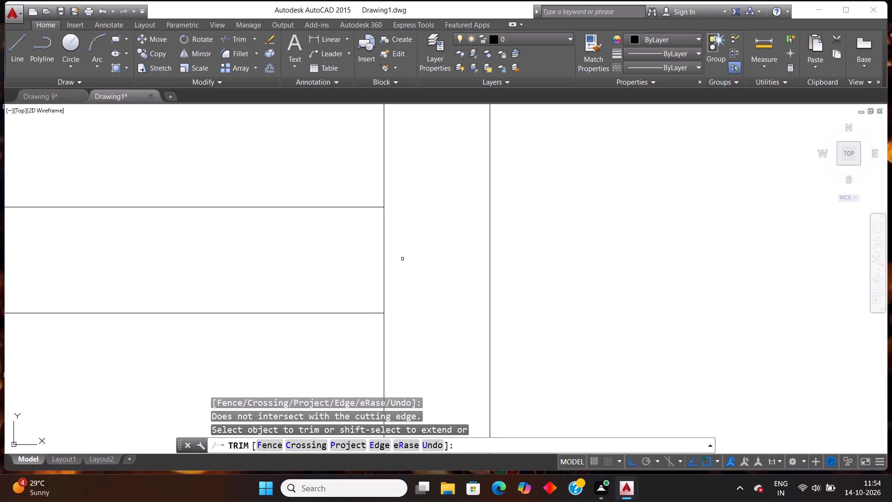
pyautogui.click(377, 259)
pyautogui.click(419, 251)
pyautogui.scroll(-8, 419, 251)
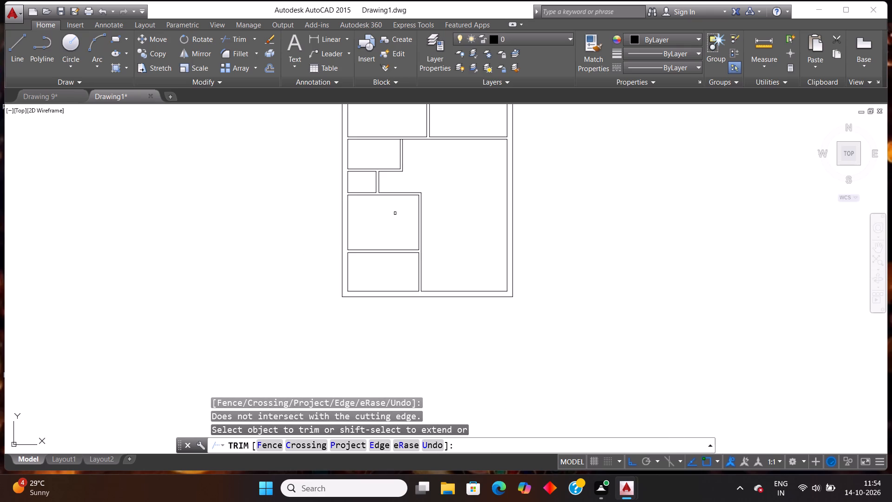
pyautogui.scroll(1, 369, 203)
pyautogui.scroll(-1, 369, 203)
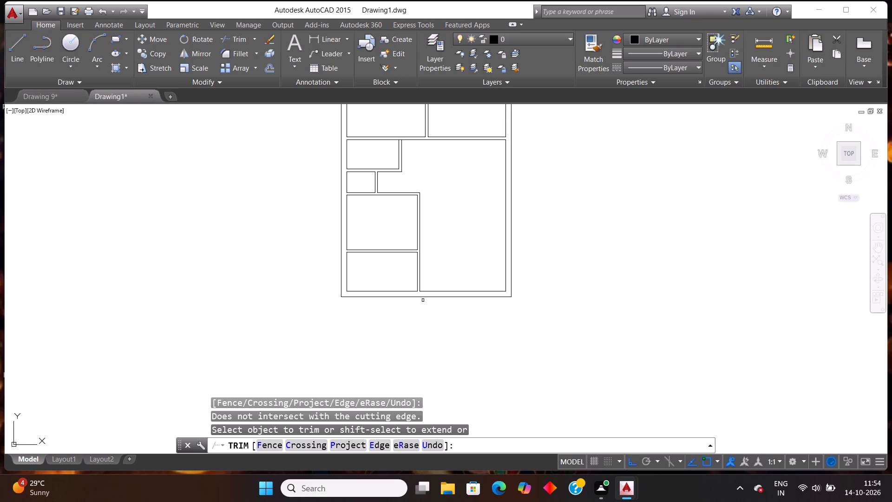
pyautogui.scroll(-2, 378, 277)
pyautogui.scroll(1, 457, 268)
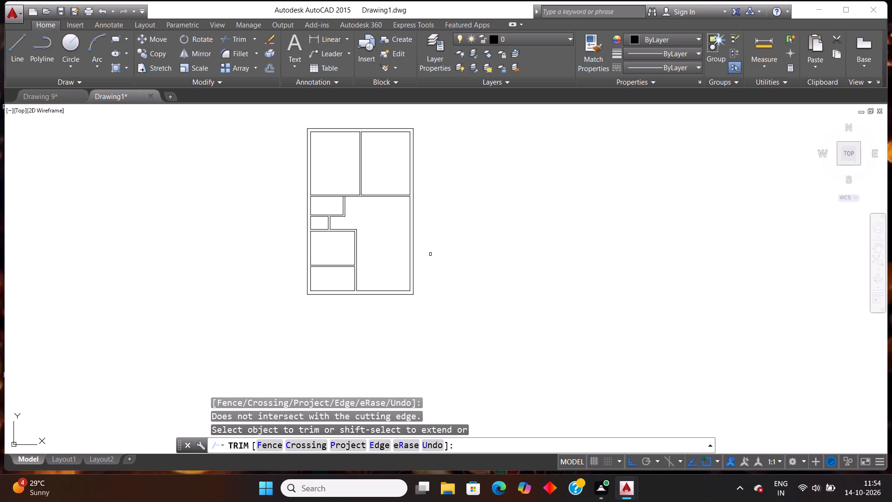
pyautogui.scroll(2, 373, 271)
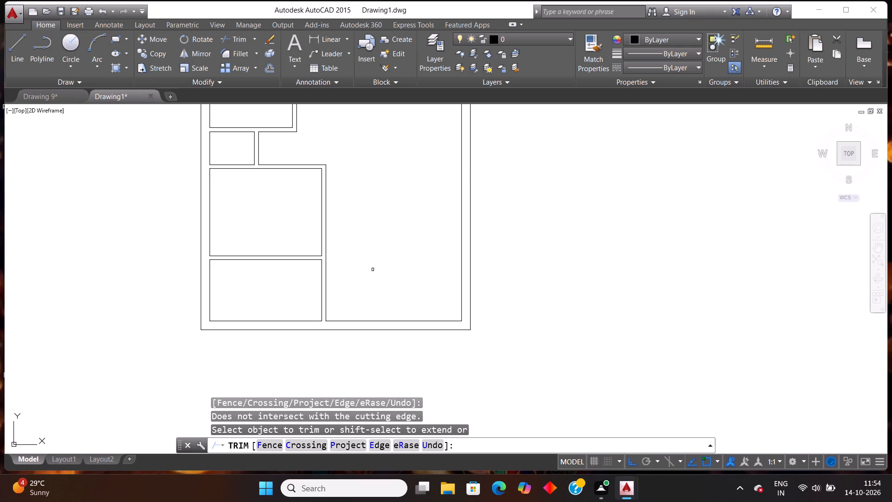
pyautogui.press('Escape')
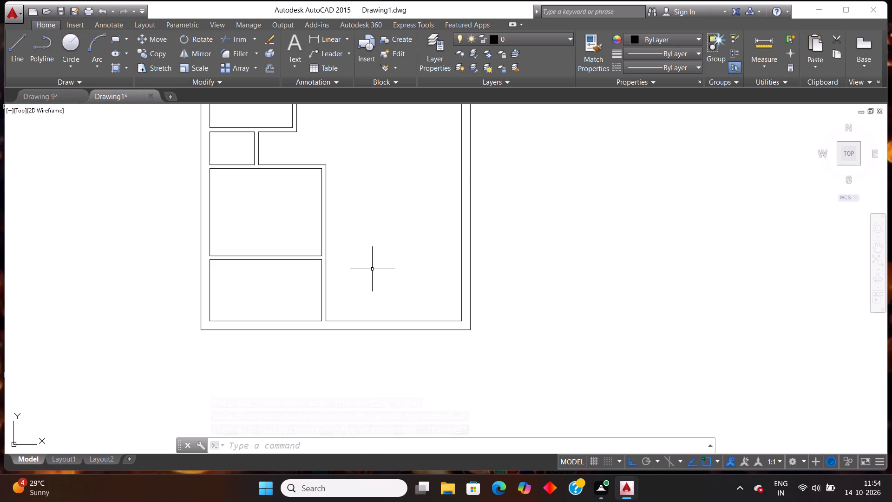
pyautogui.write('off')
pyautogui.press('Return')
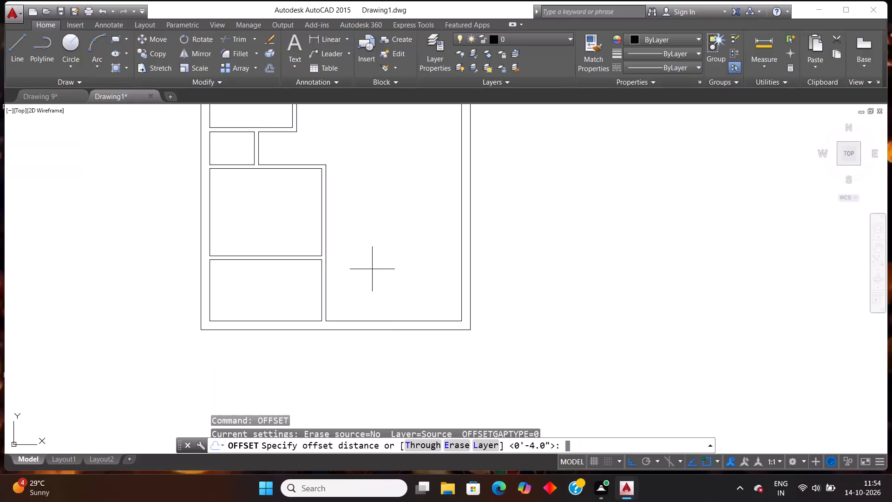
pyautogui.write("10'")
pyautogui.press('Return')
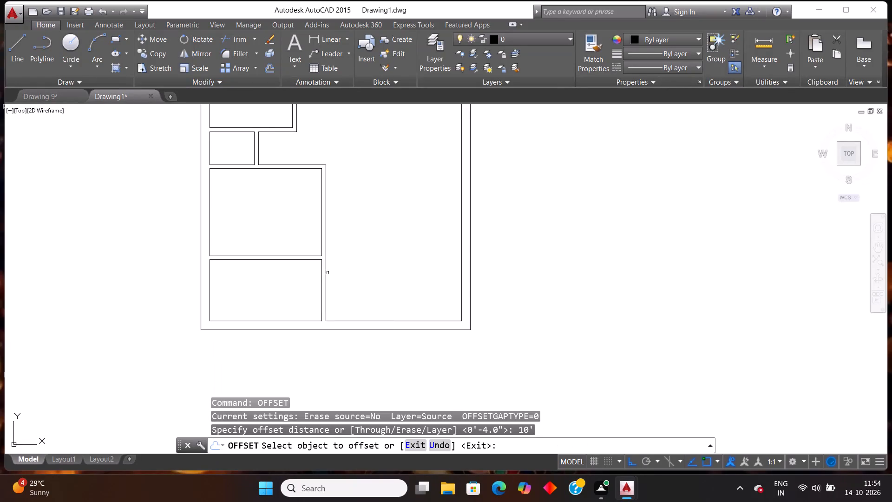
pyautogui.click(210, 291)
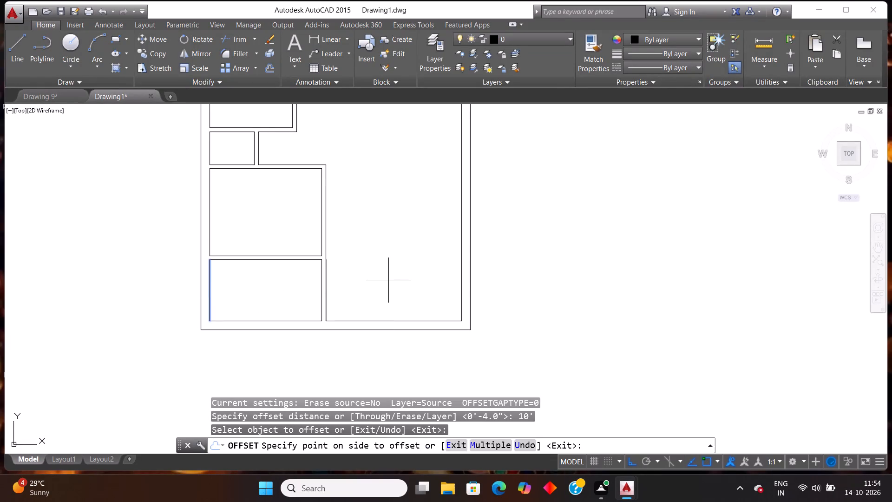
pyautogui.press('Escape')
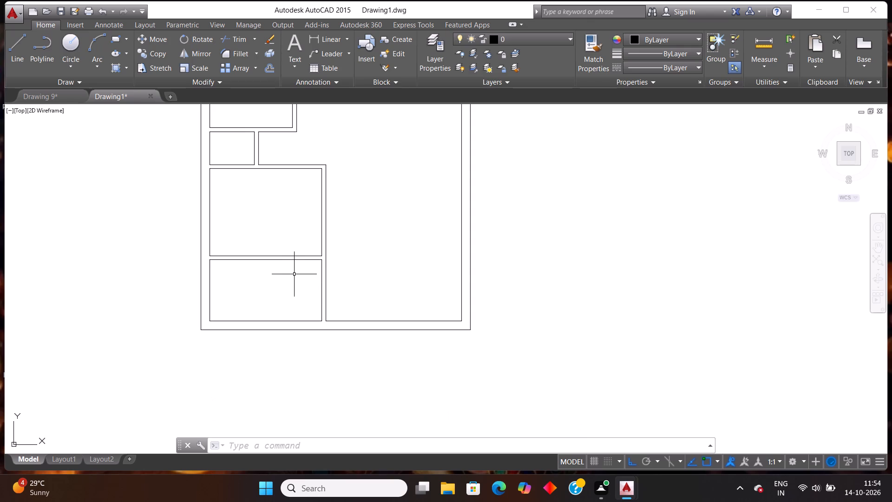
# Offset the lower line of the horizontal partition below the two upper rooms 15'4" downward.
pyautogui.scroll(1, 295, 274)
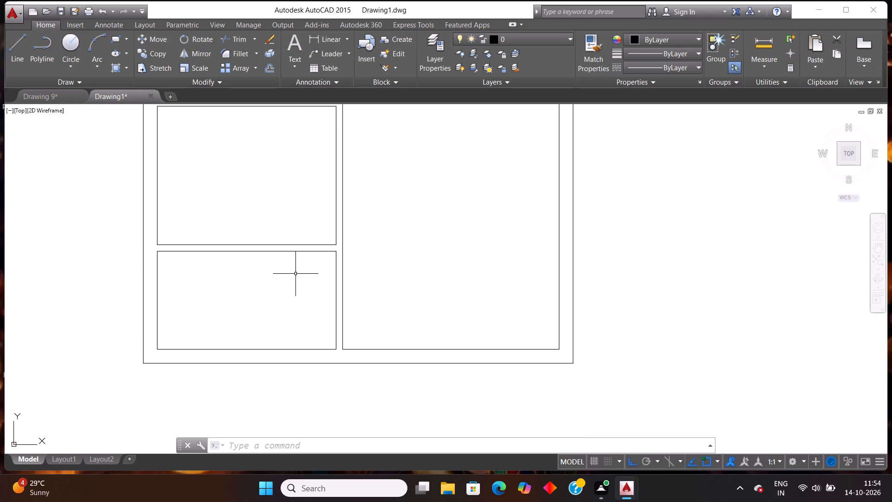
pyautogui.scroll(-1, 295, 274)
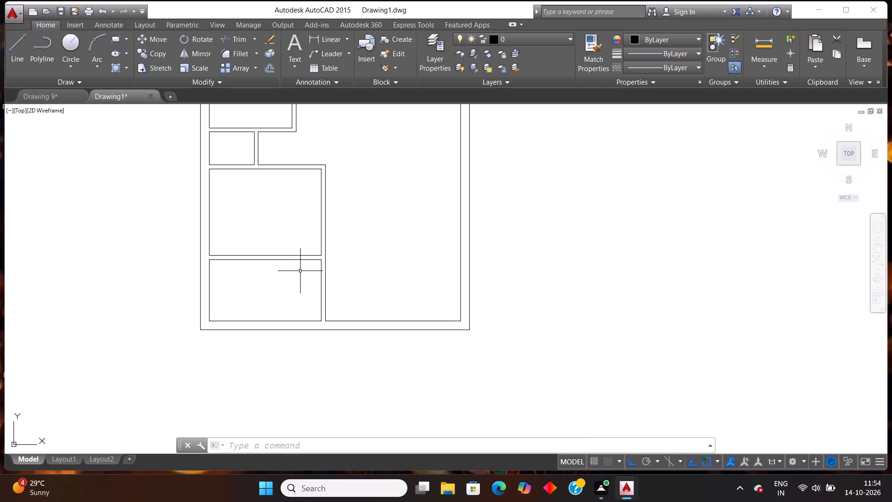
pyautogui.scroll(-2, 300, 271)
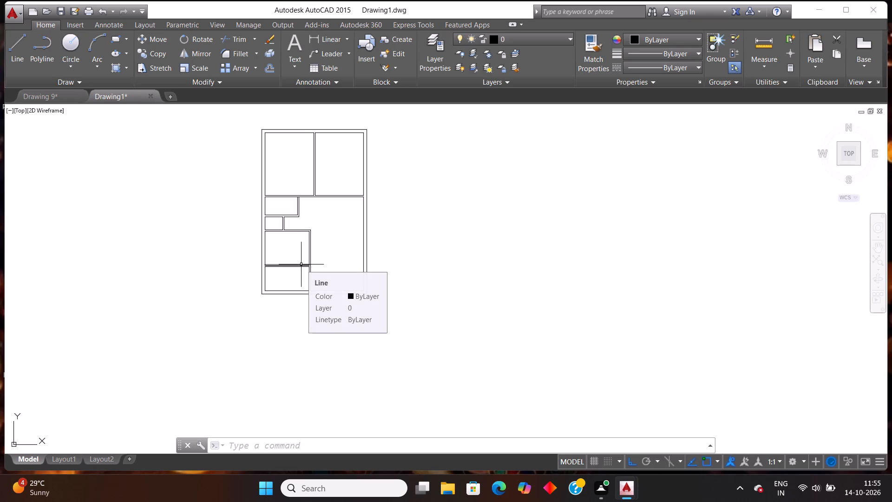
pyautogui.write('off')
pyautogui.press('Return')
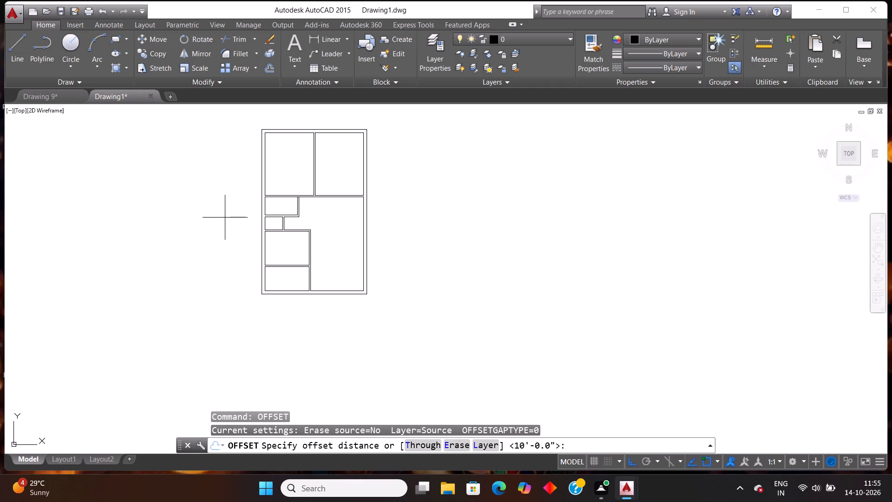
pyautogui.write("15'4")
pyautogui.hotkey('shift', '"')
pyautogui.press('Return')
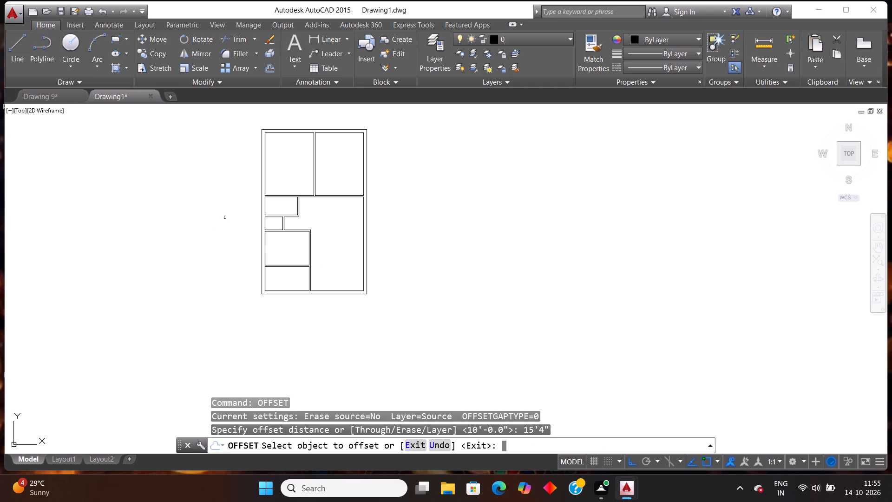
pyautogui.click(348, 198)
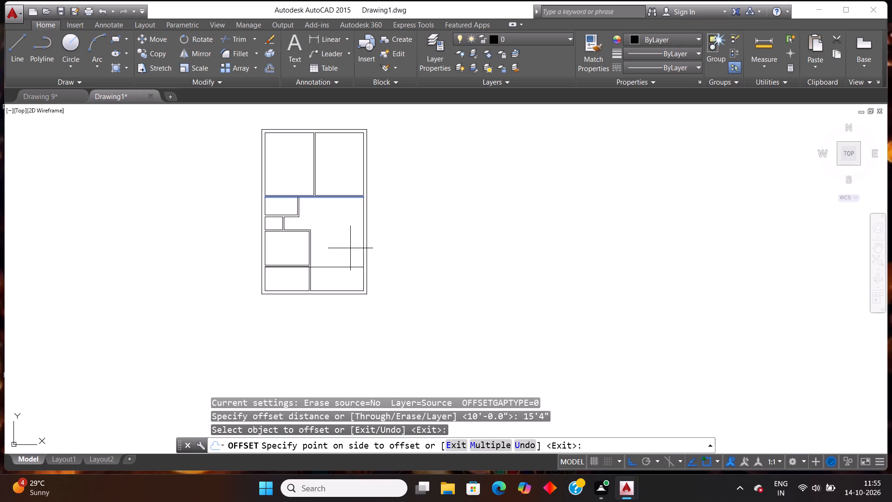
pyautogui.click(350, 248)
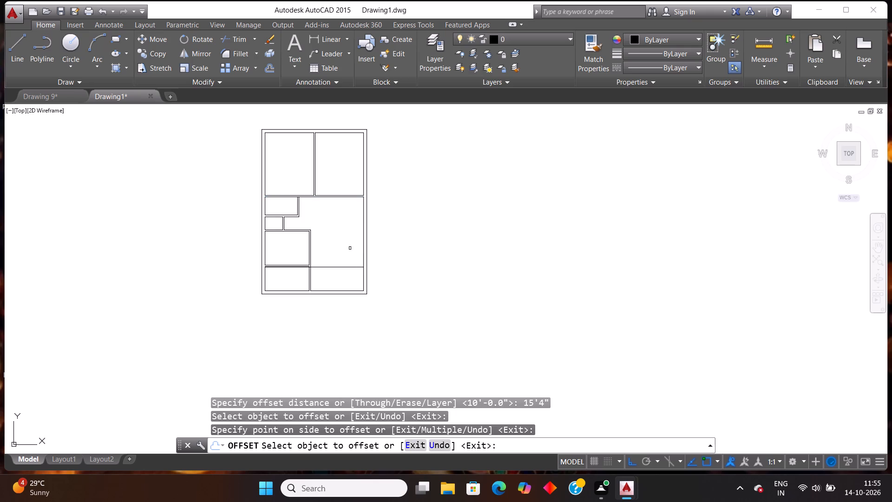
pyautogui.scroll(2, 277, 280)
pyautogui.press('Escape')
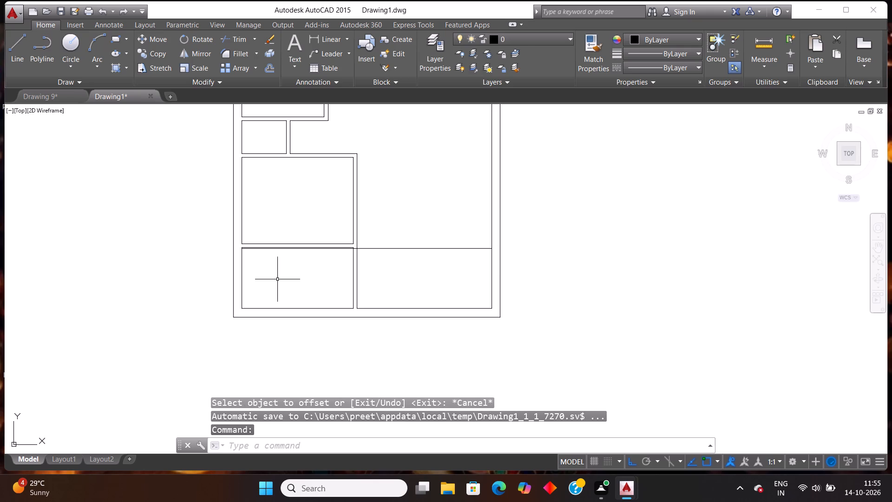
# Trim the new line's portions inside the lower-left room and within the vertical partition, keeping only the part in the large right-hand room.
pyautogui.scroll(2, 286, 271)
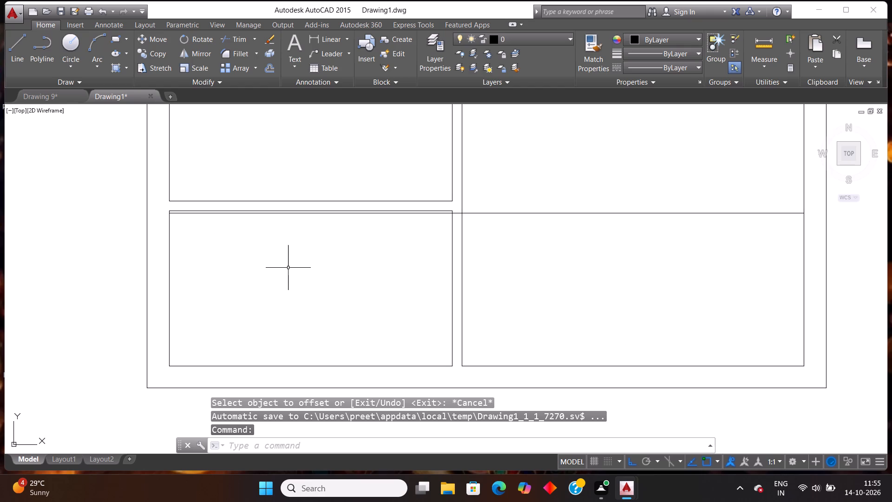
pyautogui.write('tr')
pyautogui.press('Return')
pyautogui.press('Return')
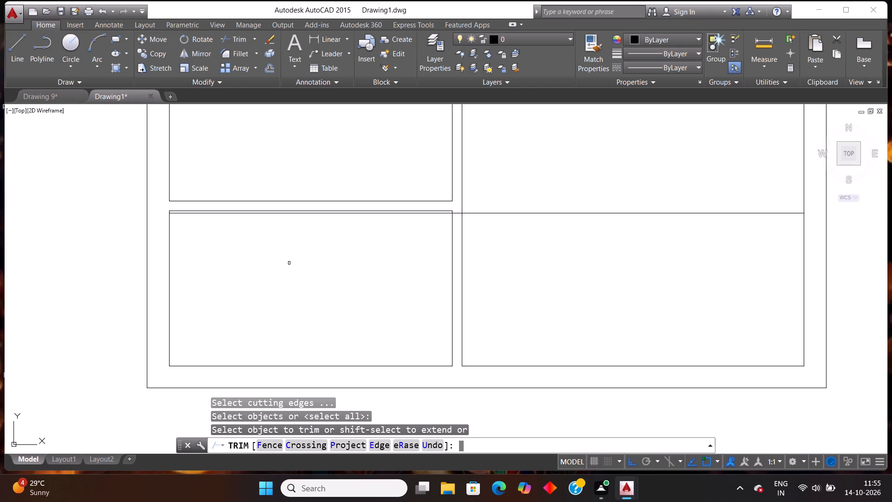
pyautogui.scroll(2, 316, 223)
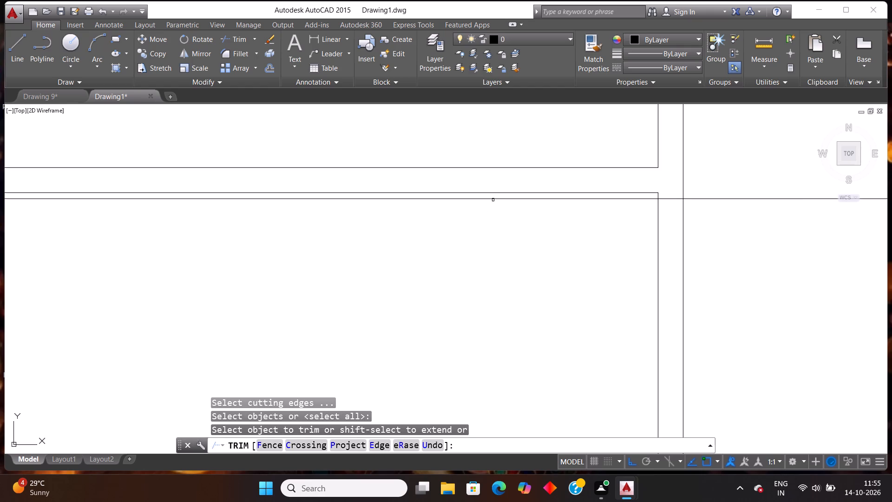
pyautogui.click(493, 200)
pyautogui.scroll(-2, 559, 264)
pyautogui.scroll(2, 607, 229)
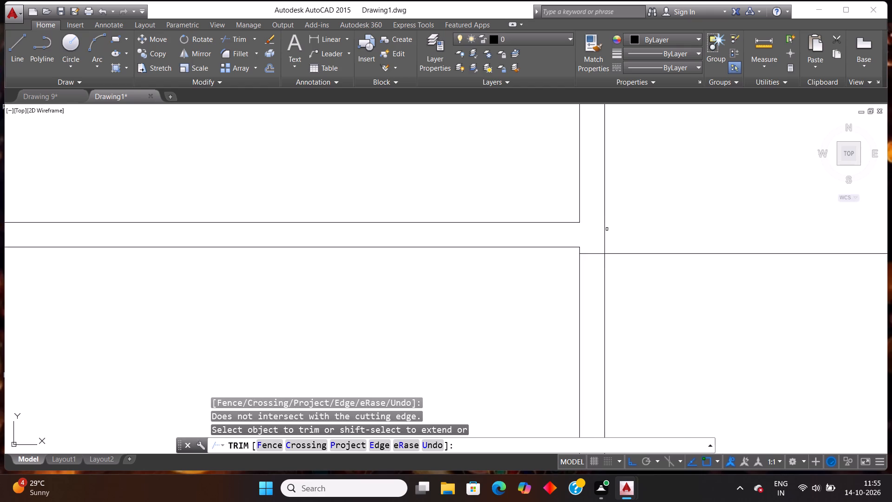
pyautogui.click(597, 252)
pyautogui.scroll(-5, 597, 252)
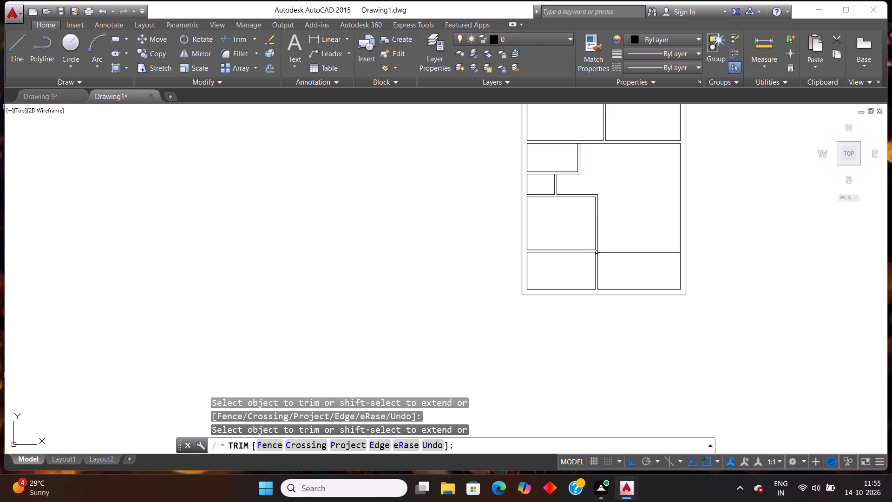
pyautogui.scroll(-2, 597, 252)
pyautogui.press('Escape')
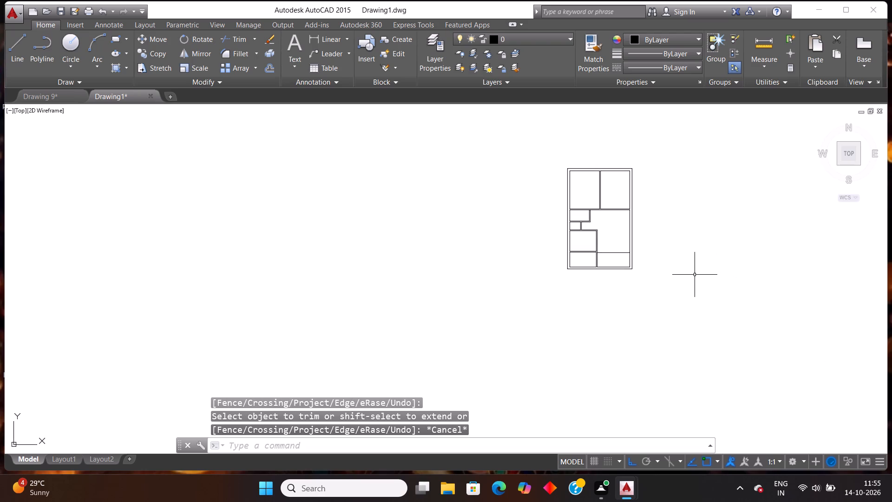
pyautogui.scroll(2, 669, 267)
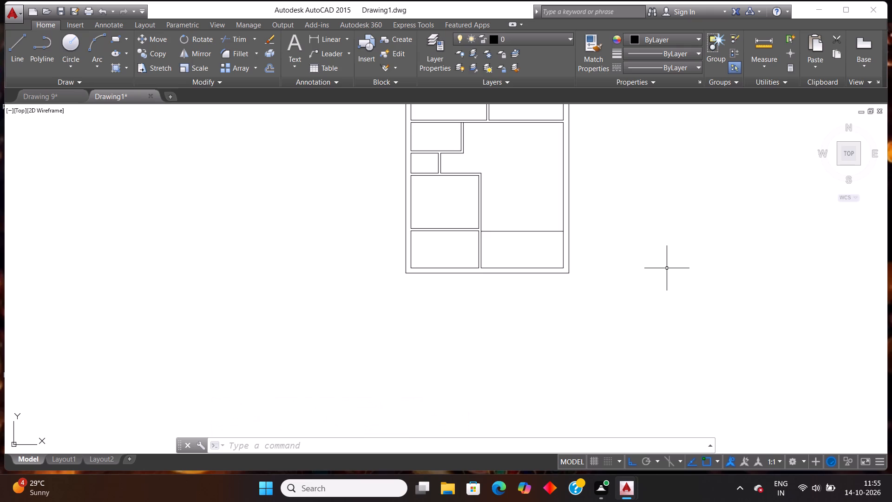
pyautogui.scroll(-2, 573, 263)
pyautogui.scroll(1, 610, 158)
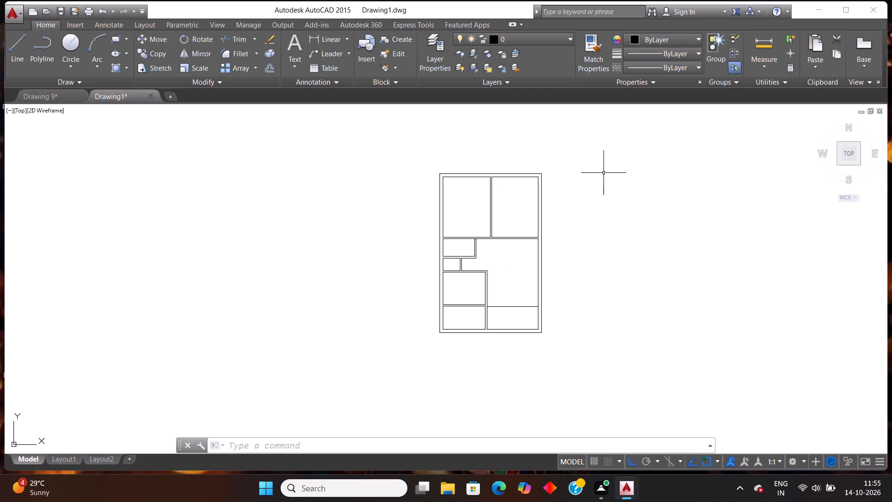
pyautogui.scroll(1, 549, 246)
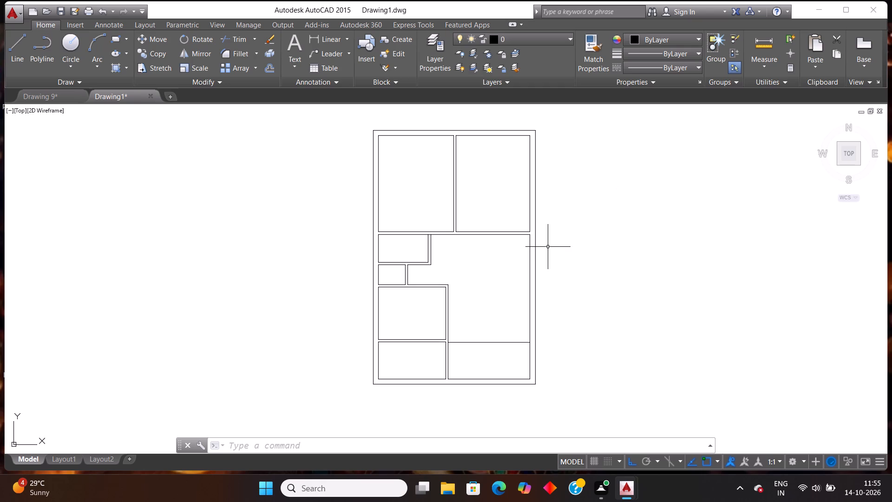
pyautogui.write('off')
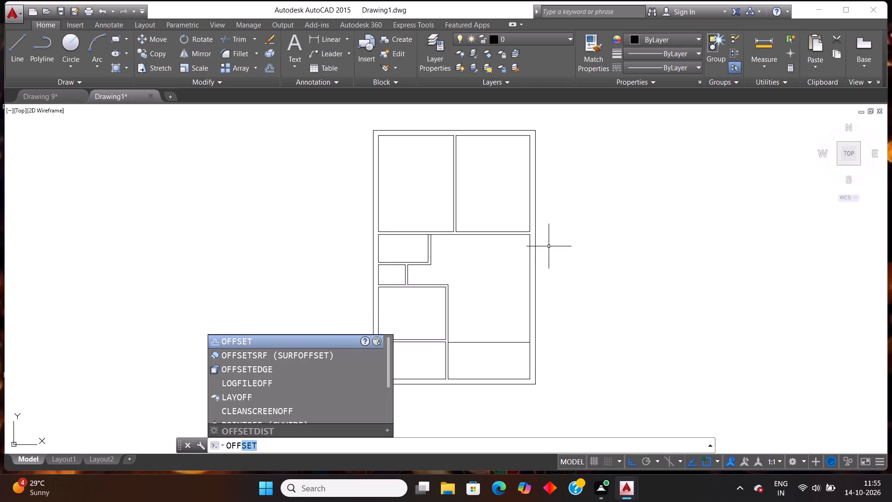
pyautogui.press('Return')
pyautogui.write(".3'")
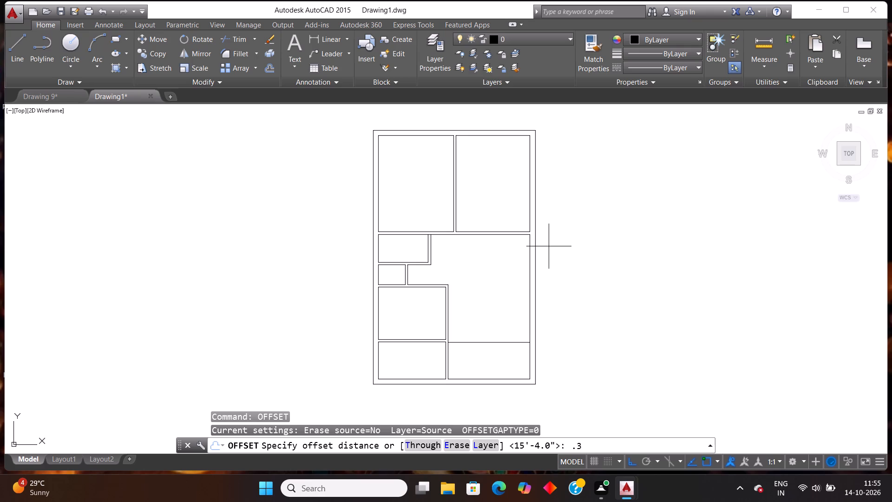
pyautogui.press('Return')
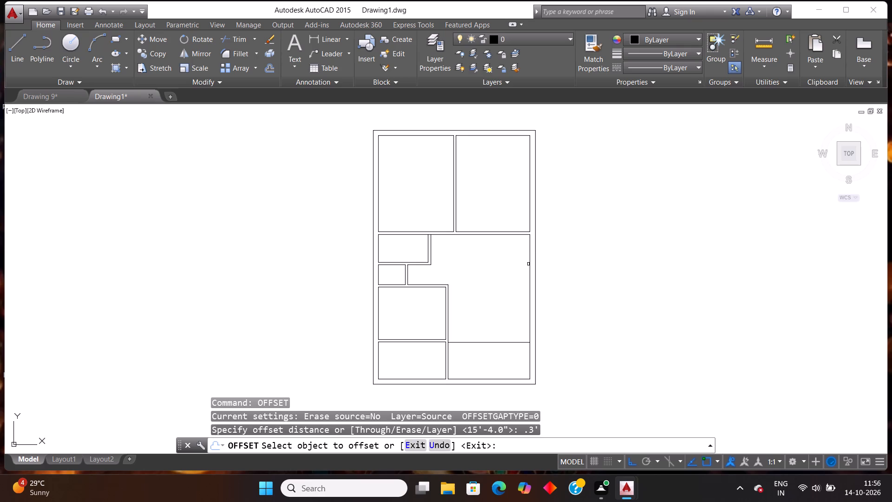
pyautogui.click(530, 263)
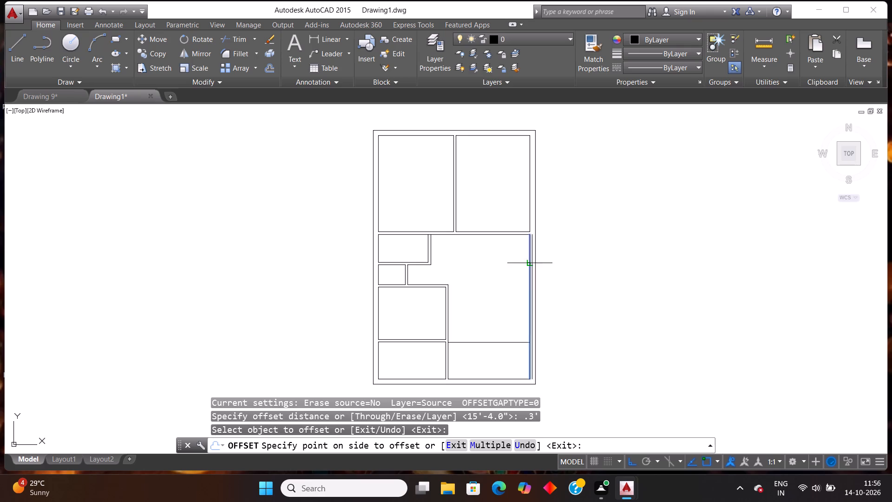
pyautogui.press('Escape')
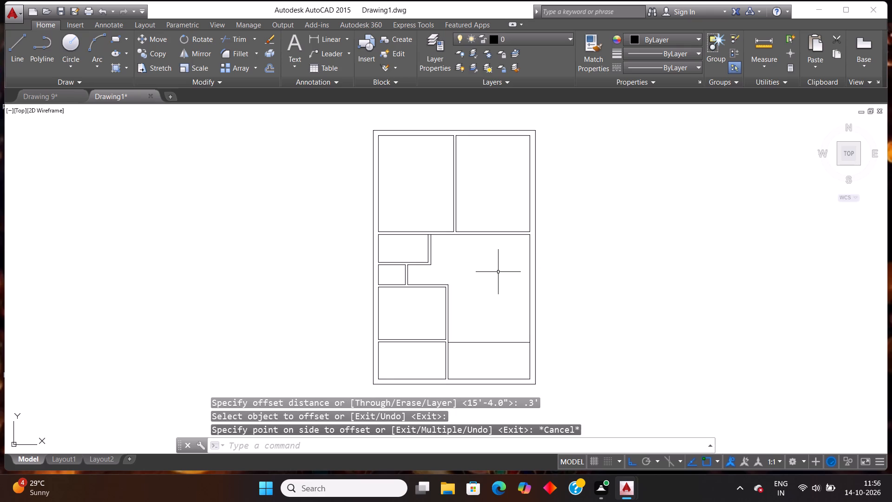
# Offset the right outer wall's inner line 3' leftward into the large right-hand room.
pyautogui.write('off')
pyautogui.press('Return')
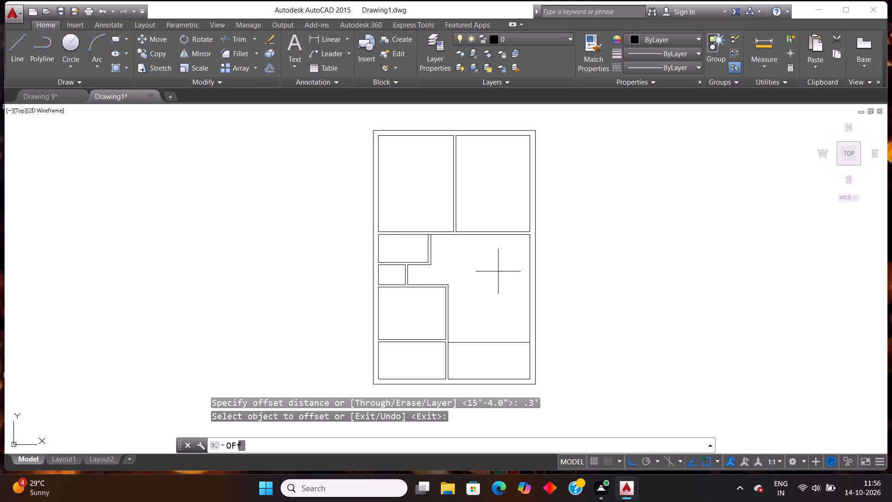
pyautogui.write("3'")
pyautogui.press('Return')
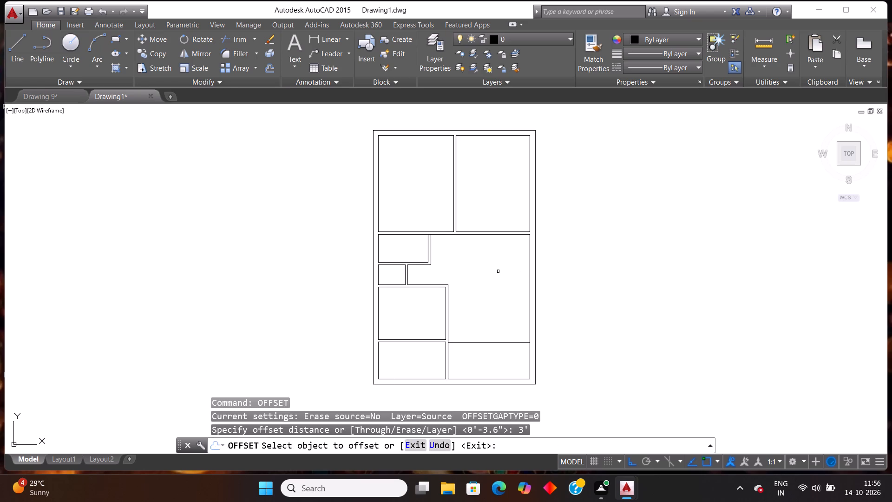
pyautogui.click(531, 262)
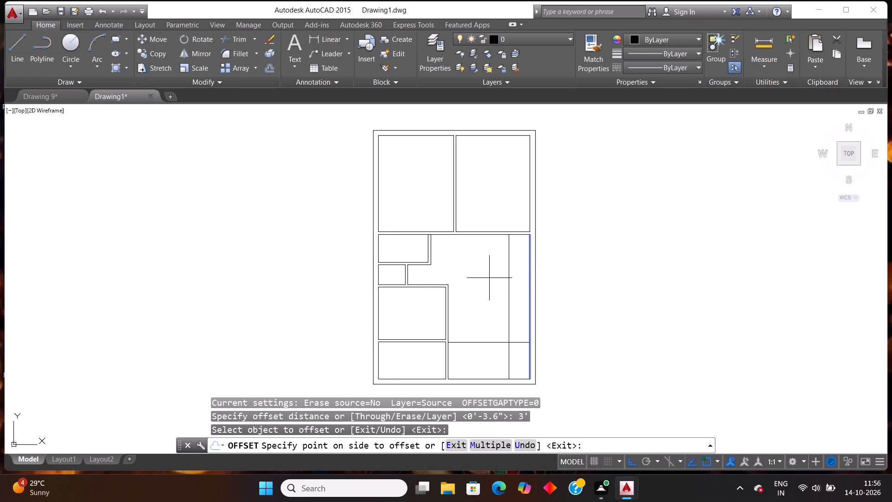
pyautogui.click(489, 278)
pyautogui.press('Escape')
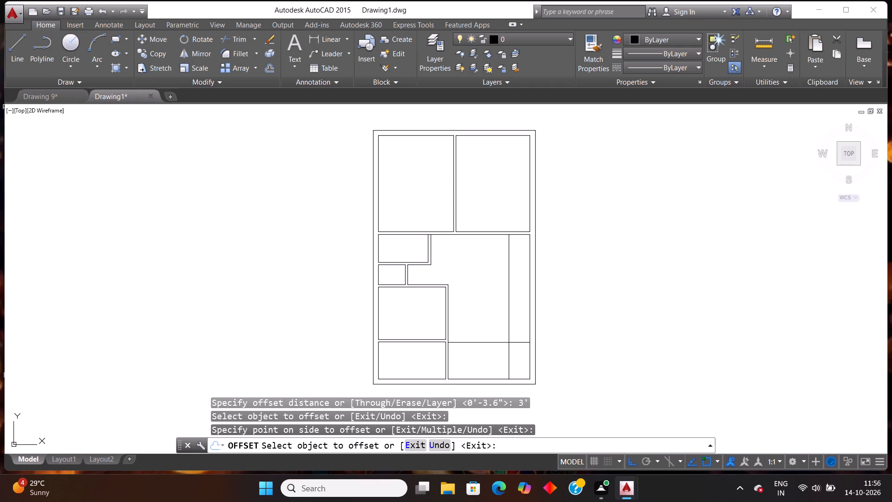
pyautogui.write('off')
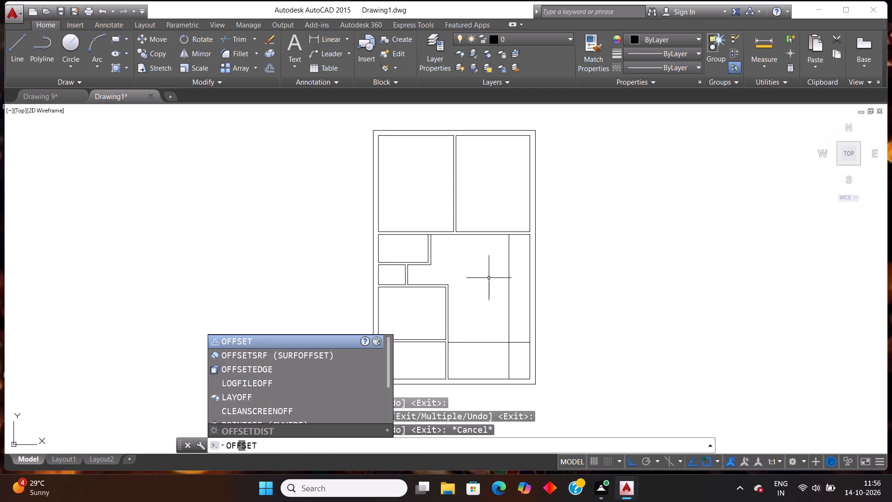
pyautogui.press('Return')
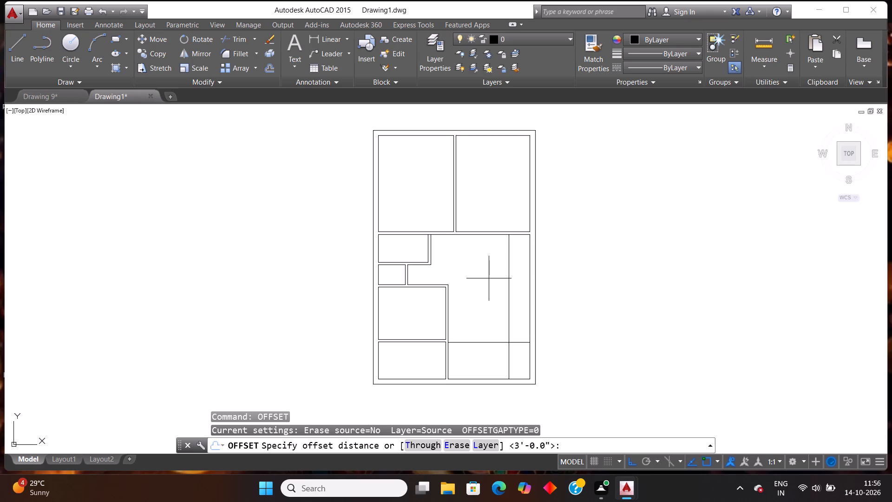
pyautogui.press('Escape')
# Extend both lines of the horizontal partition below the smallest left room across to the right outer wall's inner line.
pyautogui.write('ex')
pyautogui.press('Return')
pyautogui.press('Return')
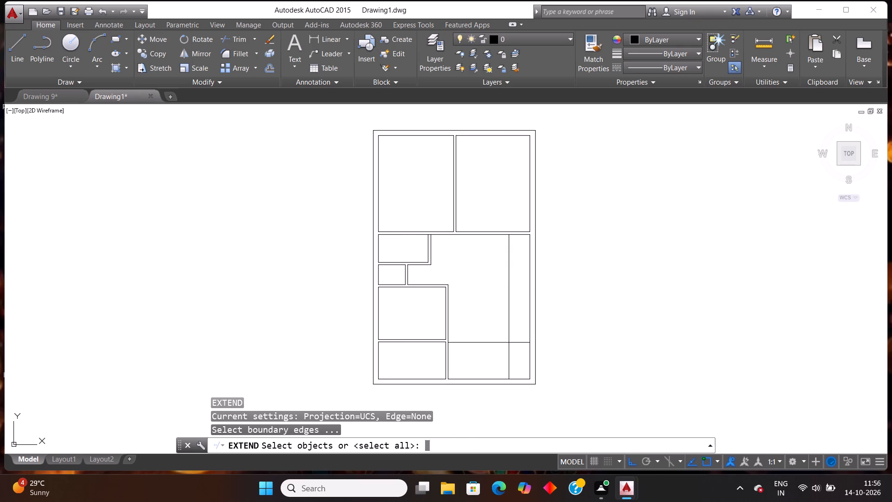
pyautogui.scroll(1, 464, 291)
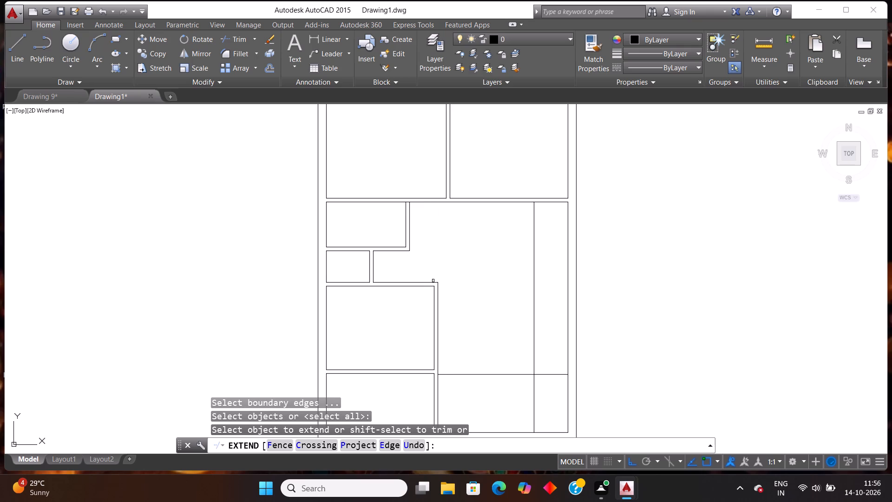
pyautogui.click(432, 282)
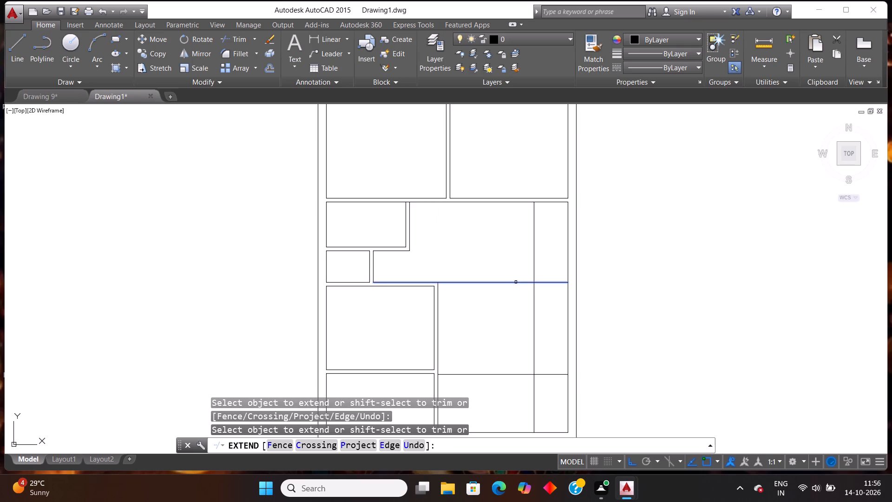
pyautogui.click(516, 282)
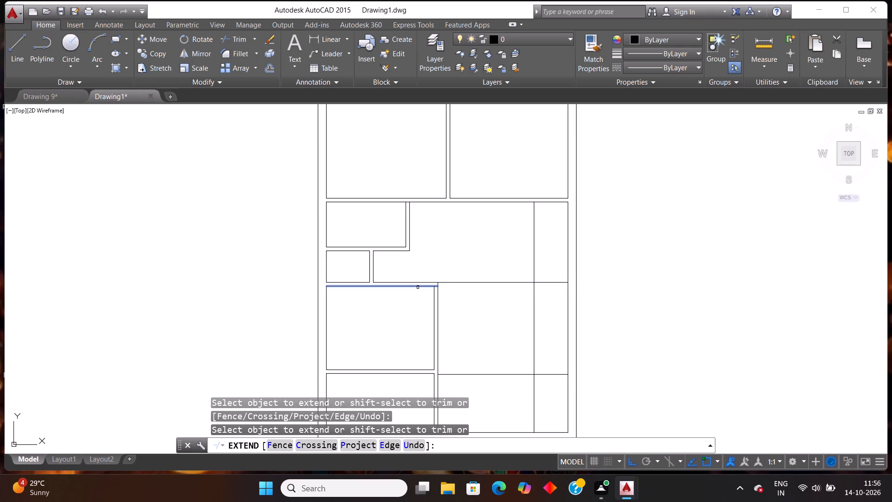
pyautogui.click(418, 287)
pyautogui.click(429, 286)
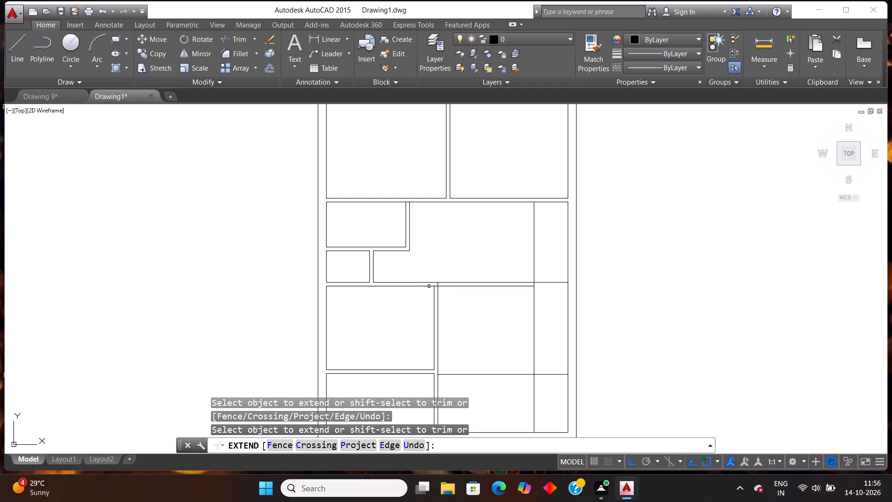
pyautogui.click(525, 286)
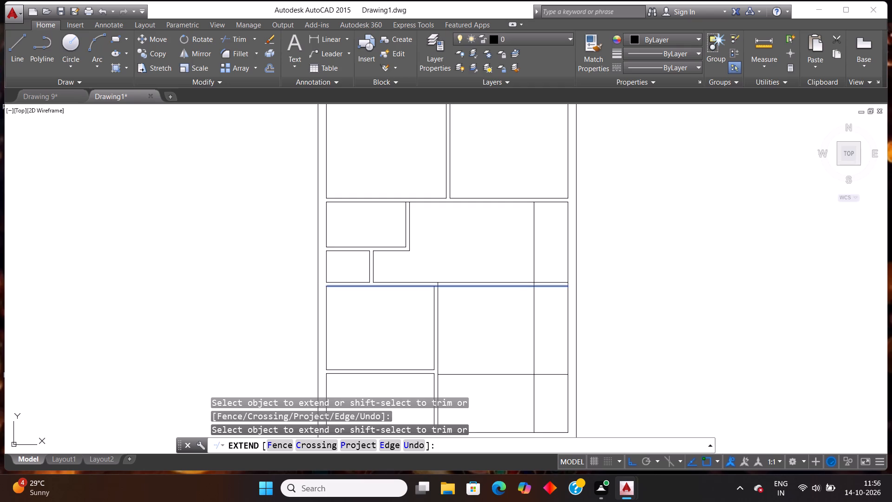
pyautogui.press('Escape')
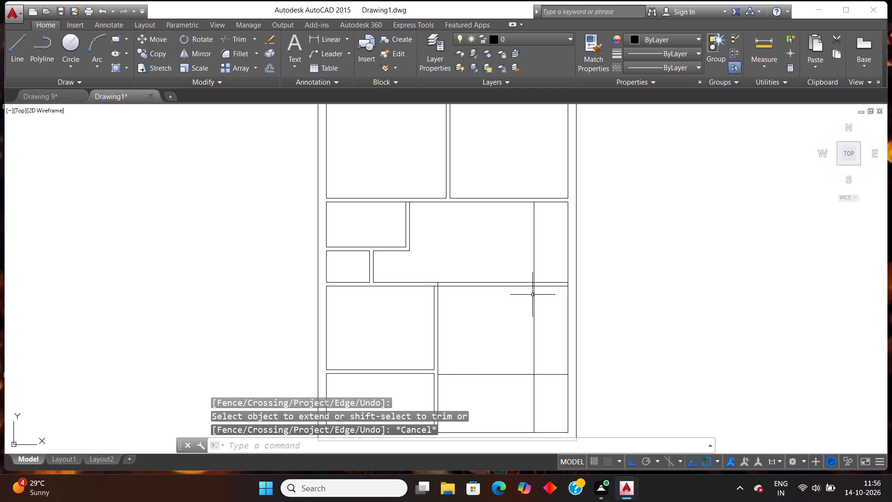
# Trim the extended lines left of the new vertical line, and that vertical line from the extended partition down to the lower-right division line.
pyautogui.write('tr')
pyautogui.press('Return')
pyautogui.press('Return')
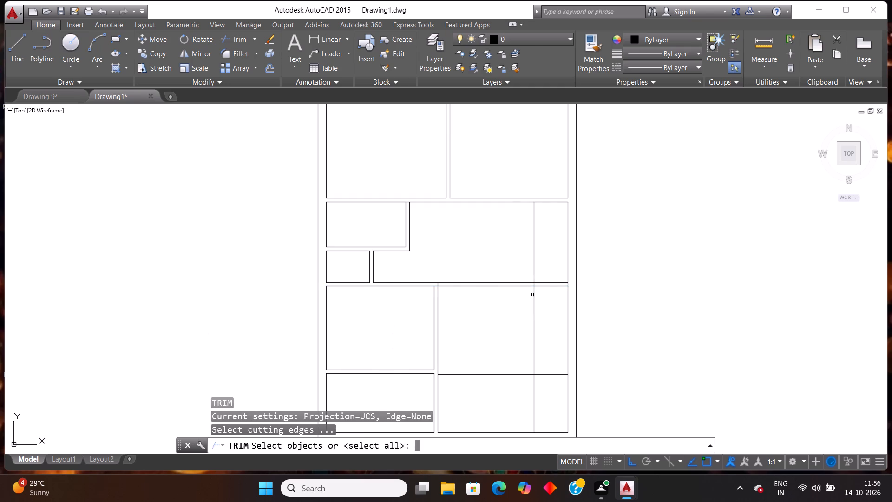
pyautogui.click(504, 274)
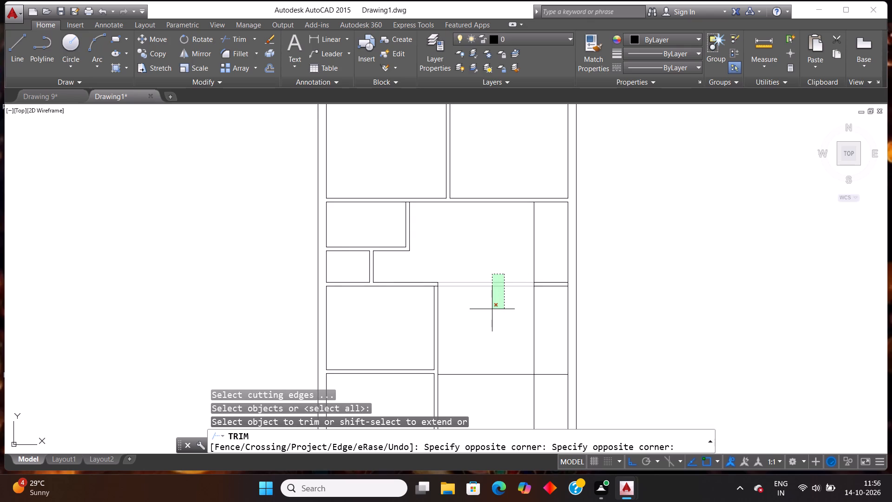
pyautogui.click(492, 309)
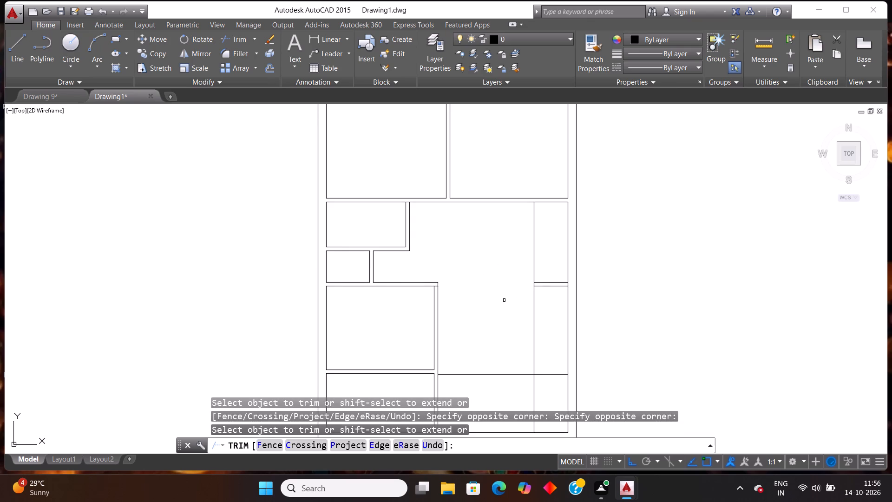
pyautogui.click(528, 318)
pyautogui.moveTo(544, 318); pyautogui.dragTo(539, 319)
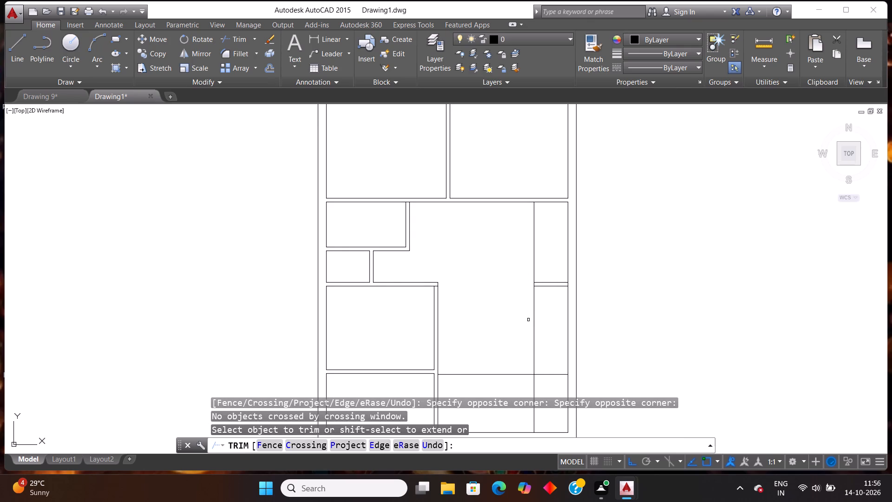
pyautogui.click(533, 318)
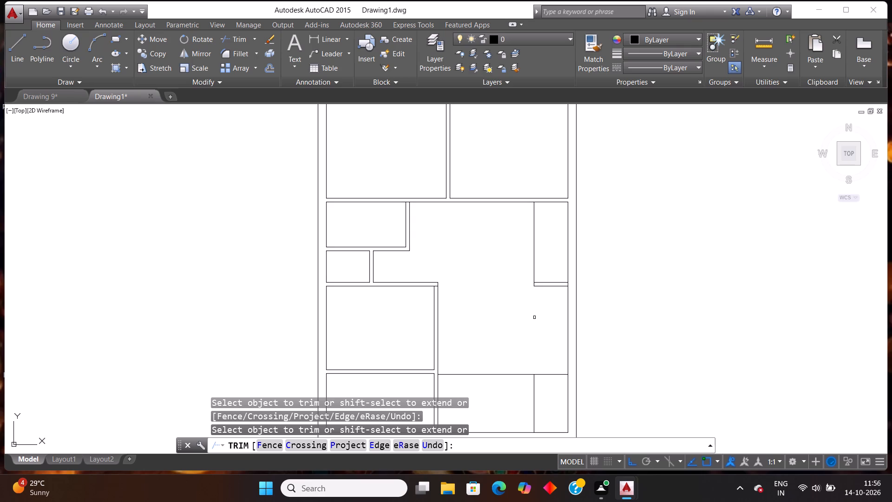
pyautogui.press('Escape')
# Offset the left side line of the new narrow right-hand room 4" leftward to form its partition.
pyautogui.write('off')
pyautogui.press('Return')
pyautogui.write('4"')
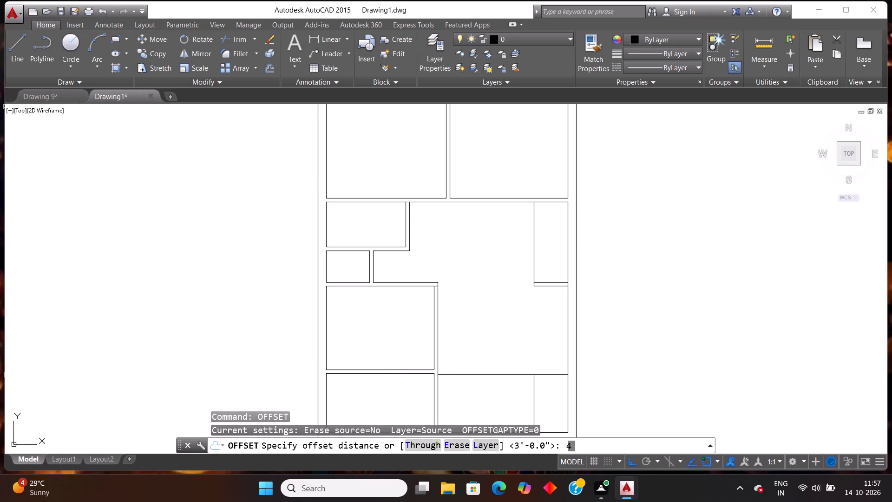
pyautogui.press('Return')
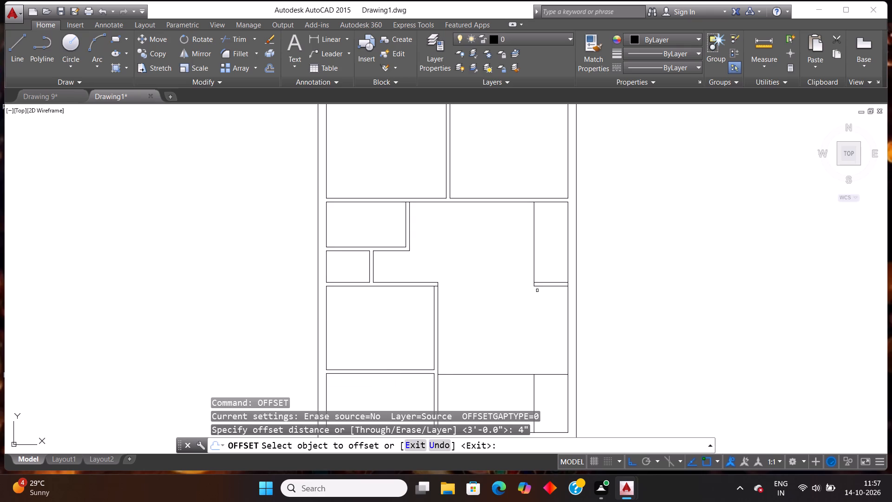
pyautogui.click(533, 247)
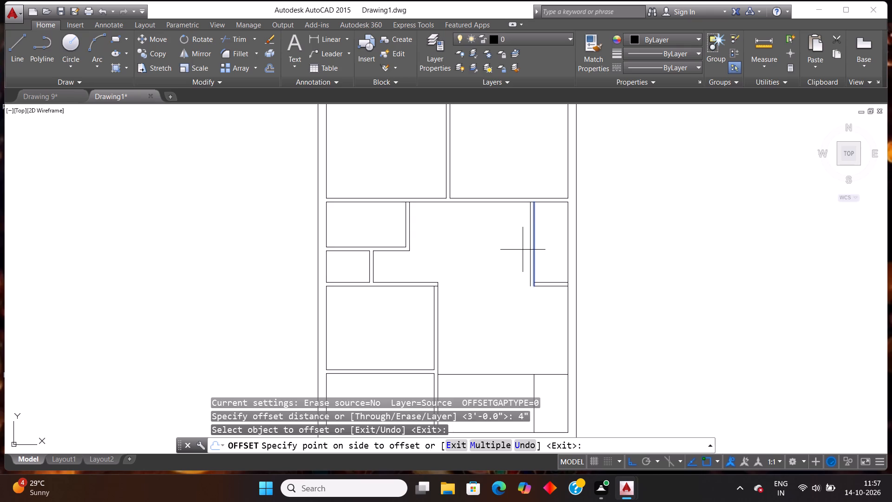
pyautogui.click(523, 250)
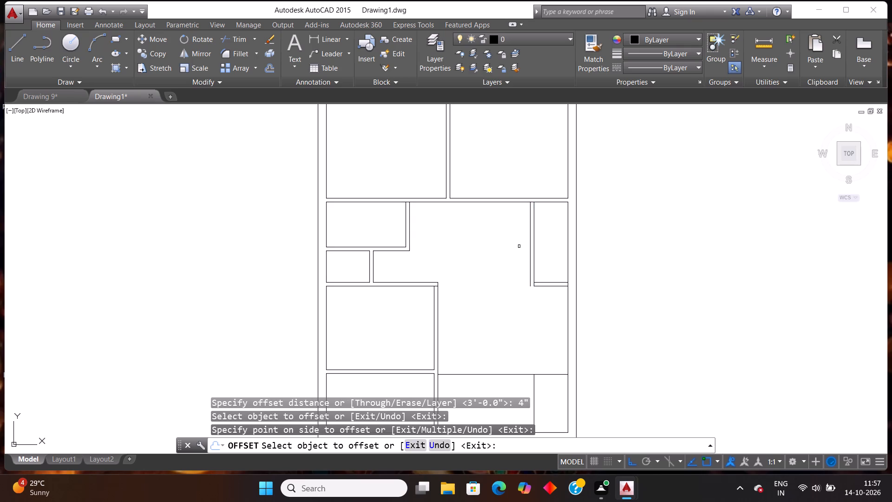
pyautogui.press('Escape')
# Offset the narrow room partition's left line 4'1" leftward into the large room.
pyautogui.write('off')
pyautogui.press('Return')
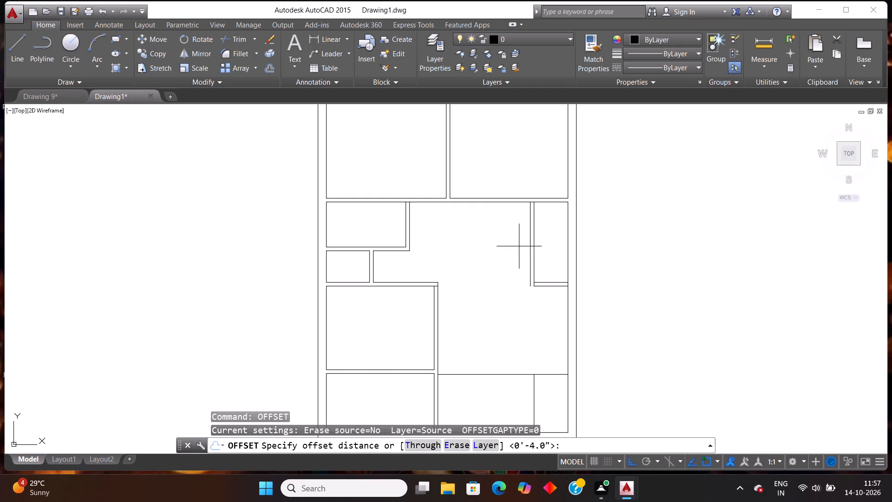
pyautogui.write('4\'1"')
pyautogui.press('Return')
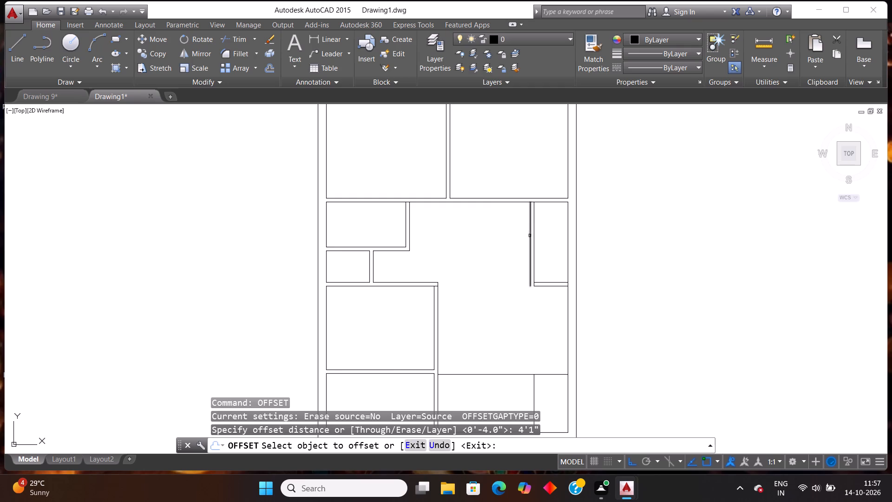
pyautogui.click(530, 235)
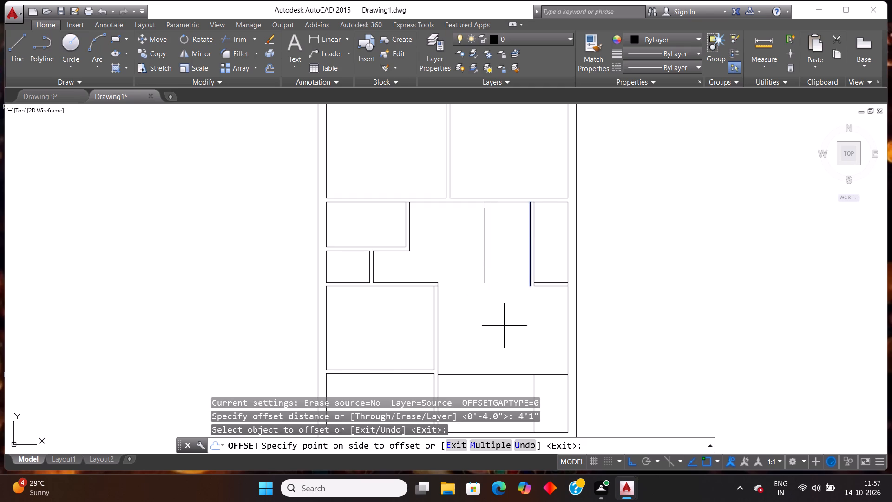
pyautogui.click(504, 326)
pyautogui.press('Escape')
# Offset the new vertical line in the large room 4" rightward to form its partition.
pyautogui.write('off')
pyautogui.press('Return')
pyautogui.write('4"')
pyautogui.press('Return')
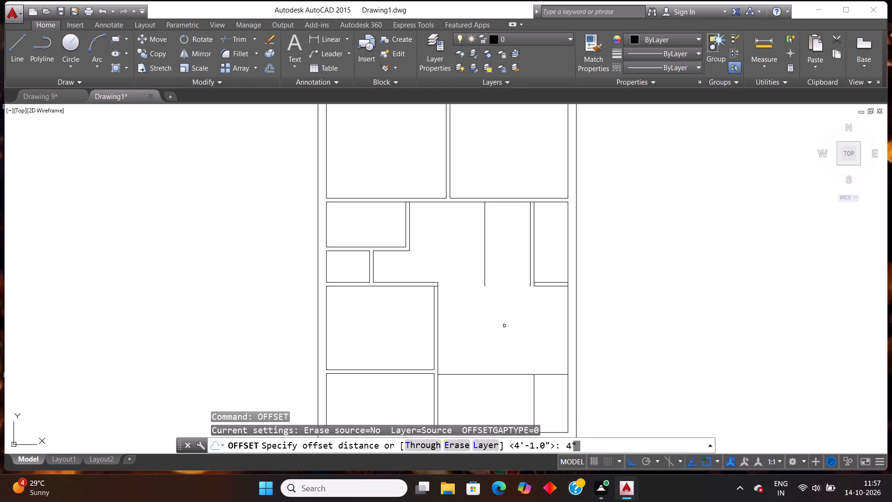
pyautogui.click(485, 269)
pyautogui.click(509, 269)
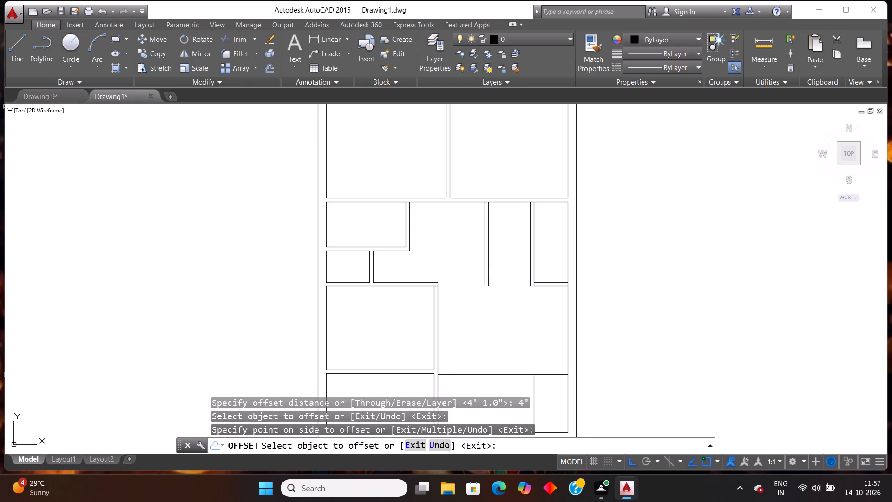
pyautogui.press('Escape')
# Extend both lines of the narrow right-hand room's bottom wall leftward to the new partition's left line.
pyautogui.write('ex')
pyautogui.press('Return')
pyautogui.press('Return')
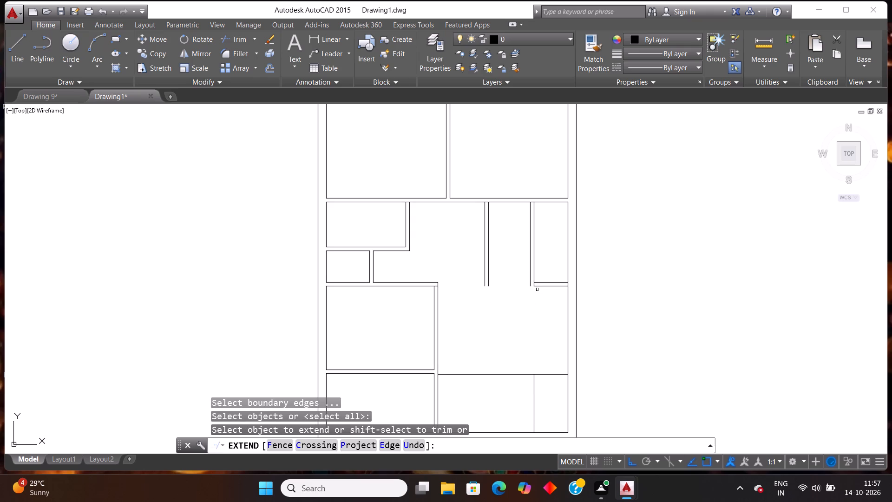
pyautogui.click(539, 286)
pyautogui.click(539, 286)
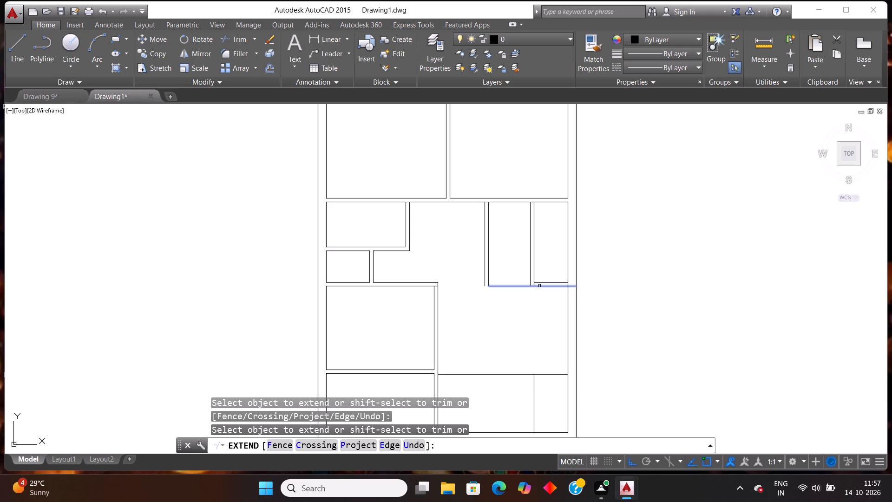
pyautogui.click(539, 286)
pyautogui.click(507, 286)
pyautogui.click(541, 284)
pyautogui.click(539, 282)
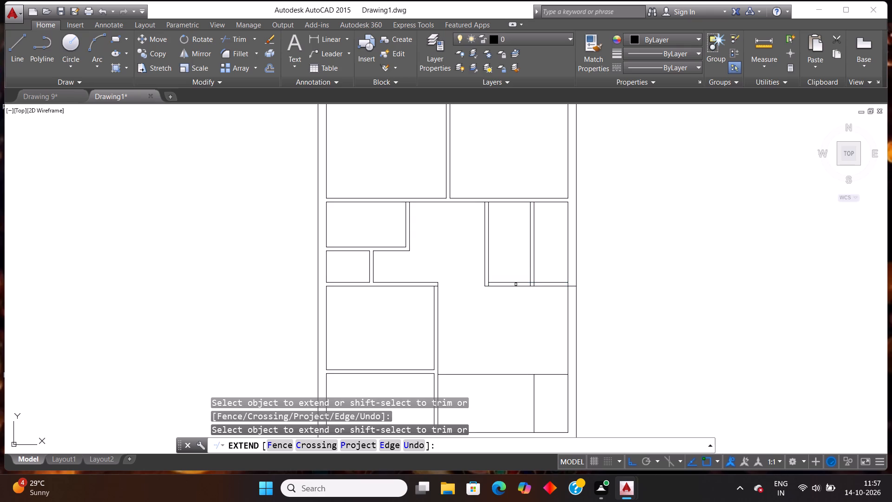
pyautogui.click(516, 282)
pyautogui.press('Escape')
# Trim the inner line's excess at the upper-right corner of the room below the smallest left room.
pyautogui.write('tr')
pyautogui.press('Return')
pyautogui.press('Return')
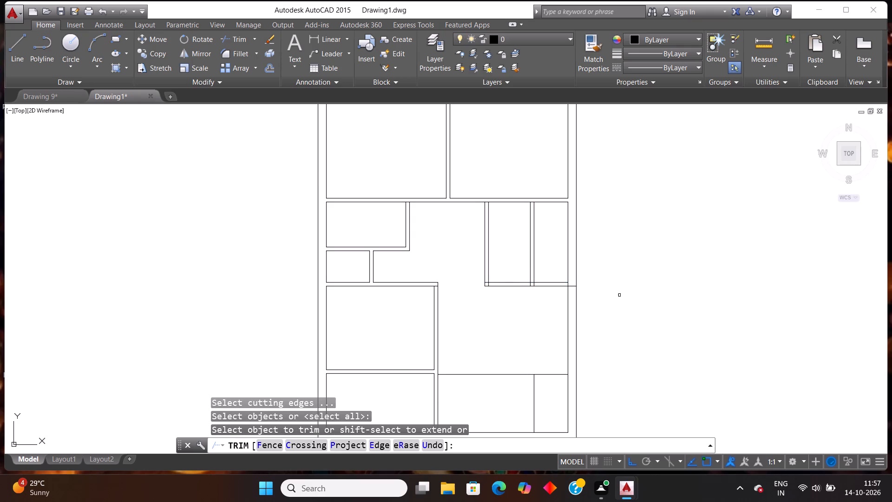
pyautogui.scroll(5, 424, 304)
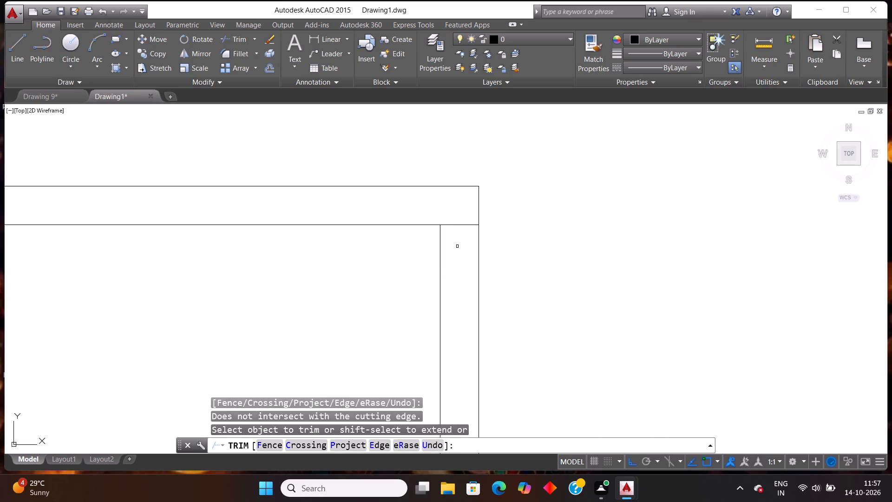
pyautogui.click(459, 243)
pyautogui.click(459, 209)
pyautogui.click(466, 225)
pyautogui.scroll(-4, 468, 226)
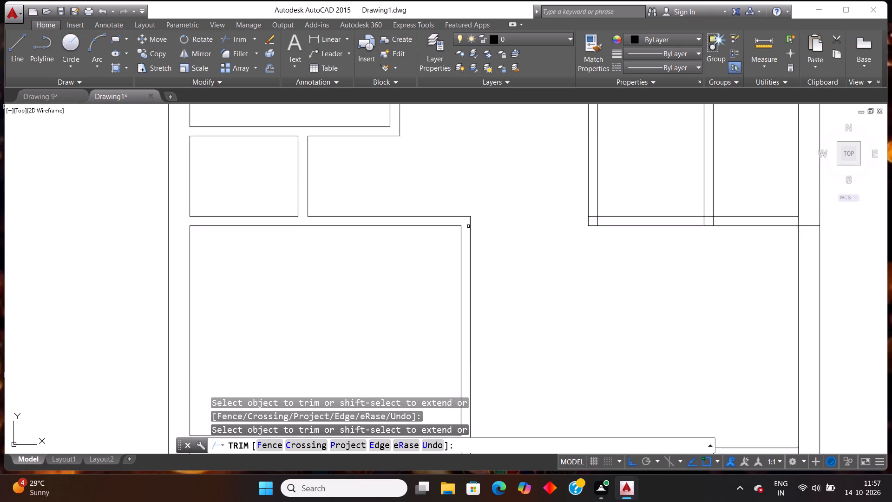
# Trim the crossing line ends at the lower-left corner of the new room beside the narrow right-hand room.
pyautogui.scroll(-3, 471, 222)
pyautogui.scroll(2, 498, 212)
pyautogui.scroll(1, 508, 263)
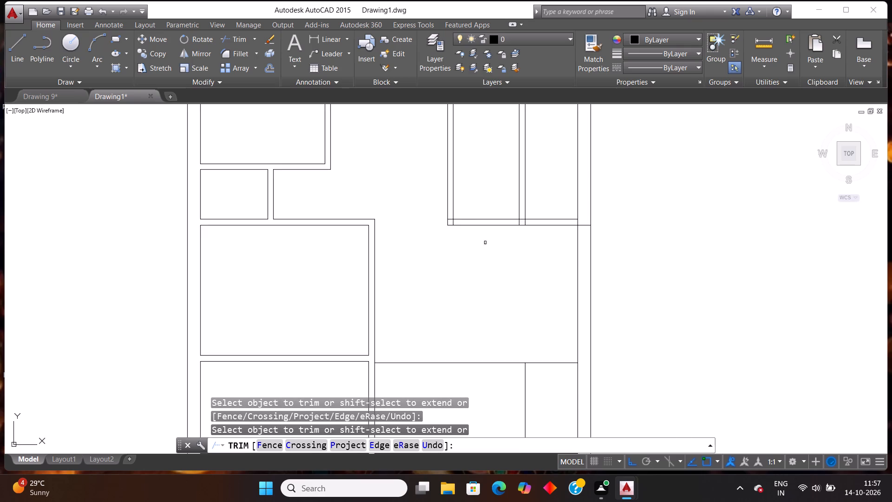
pyautogui.scroll(2, 471, 218)
pyautogui.click(417, 219)
pyautogui.click(419, 231)
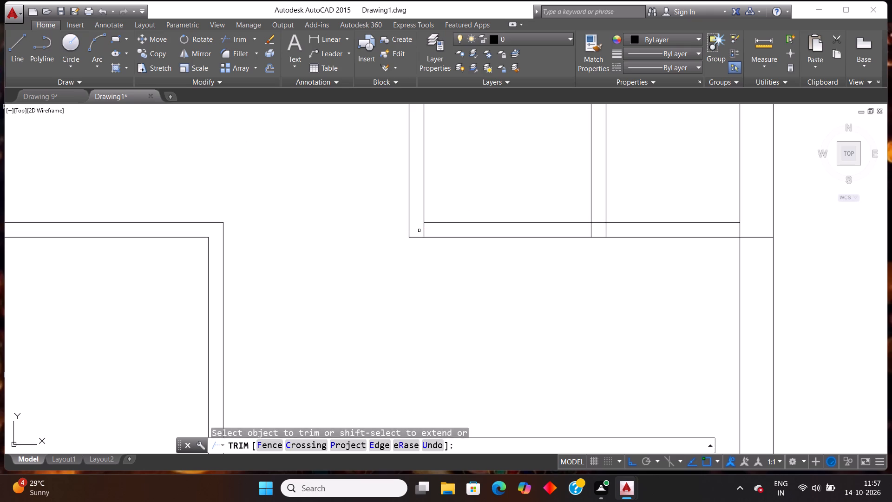
pyautogui.click(416, 227)
pyautogui.click(445, 226)
# Trim the crossing lines where the partition between the two narrow right-hand rooms meets their bottom wall.
pyautogui.scroll(-2, 462, 244)
pyautogui.scroll(2, 540, 226)
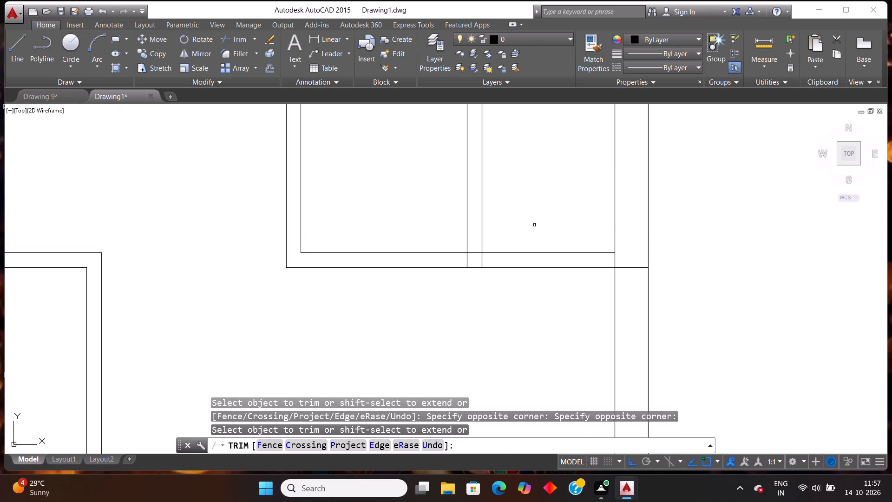
pyautogui.click(463, 259)
pyautogui.click(516, 260)
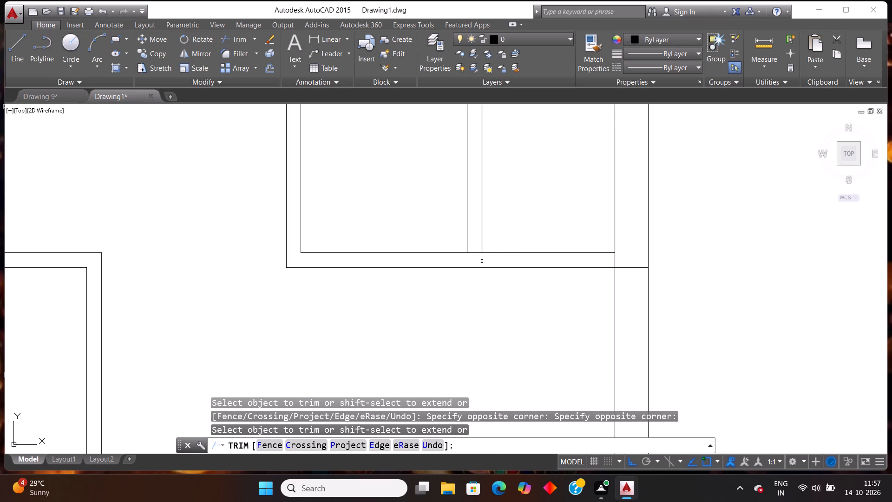
pyautogui.click(479, 261)
pyautogui.click(472, 234)
# Trim the crossing lines where the narrow rooms' bottom wall meets the right outer wall, opening the junction.
pyautogui.scroll(-3, 513, 252)
pyautogui.scroll(3, 537, 251)
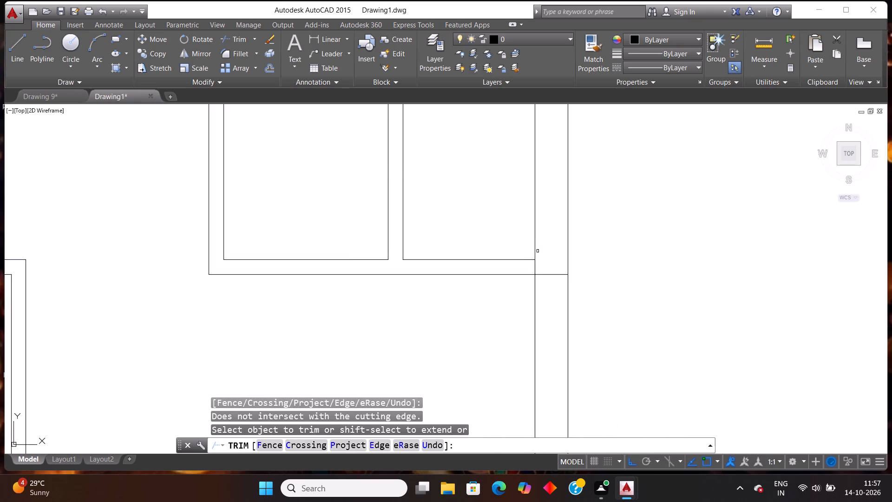
pyautogui.scroll(1, 538, 252)
pyautogui.click(525, 278)
pyautogui.click(560, 276)
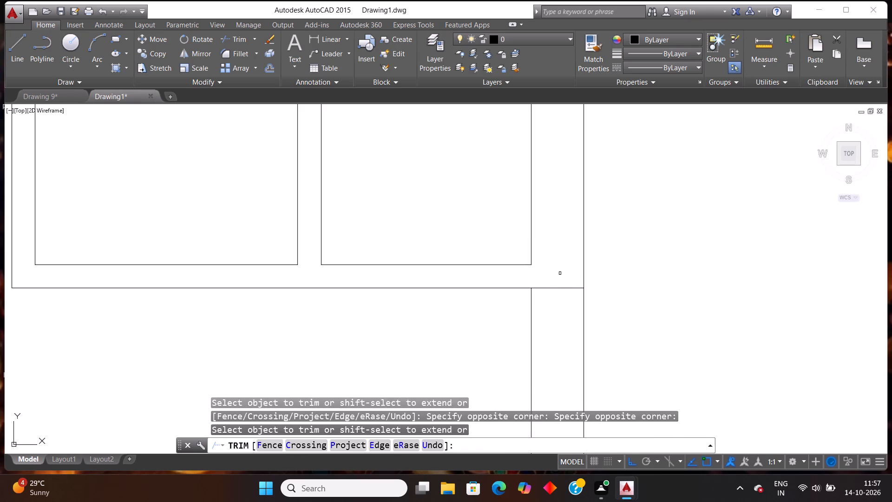
pyautogui.click(560, 273)
pyautogui.click(569, 304)
# Trim the horizontal wall's lower line between each pair of lines at the tops of the three vertical partitions below the upper rooms.
pyautogui.scroll(-3, 570, 304)
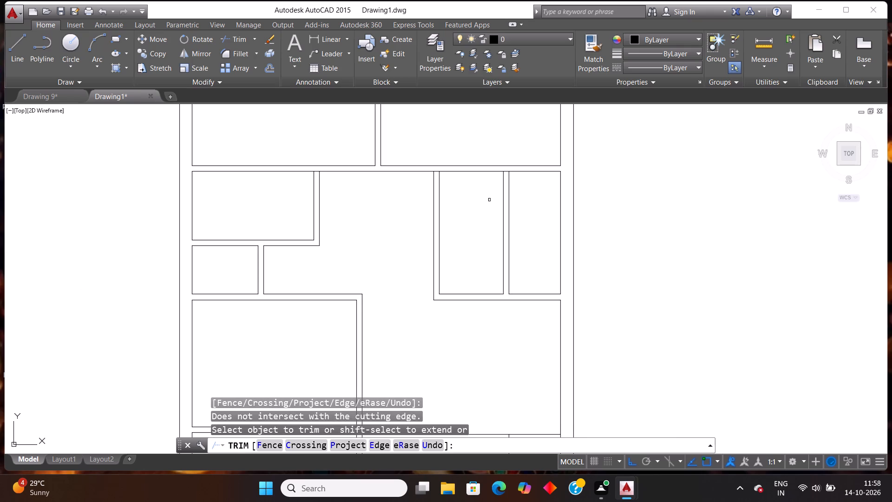
pyautogui.scroll(3, 433, 159)
pyautogui.click(445, 197)
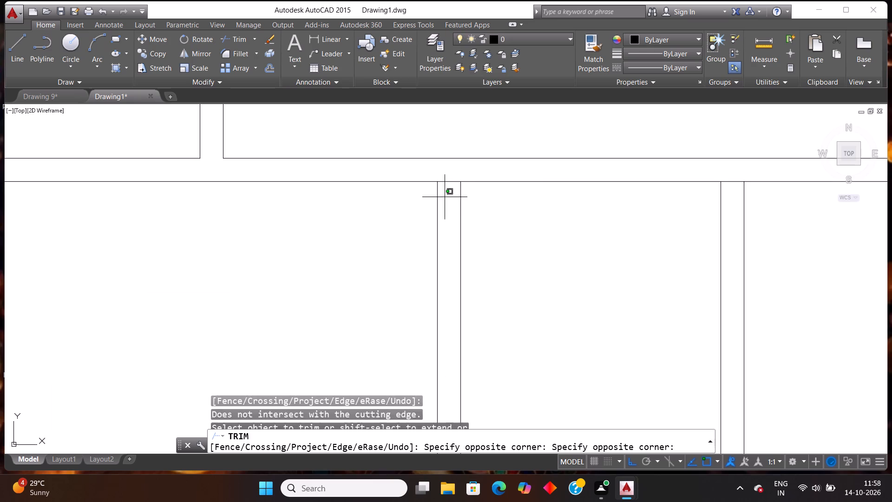
pyautogui.click(450, 175)
pyautogui.scroll(-3, 499, 194)
pyautogui.scroll(3, 364, 196)
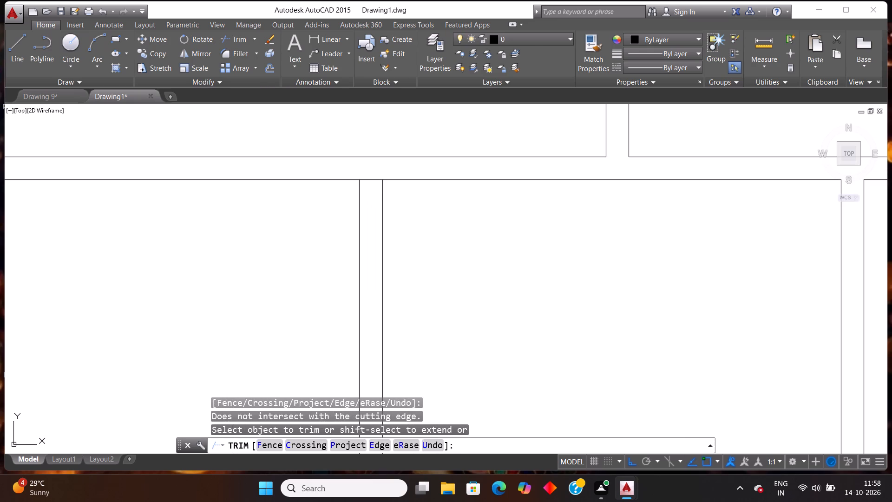
pyautogui.click(369, 193)
pyautogui.click(363, 165)
pyautogui.scroll(-4, 386, 179)
pyautogui.scroll(2, 591, 181)
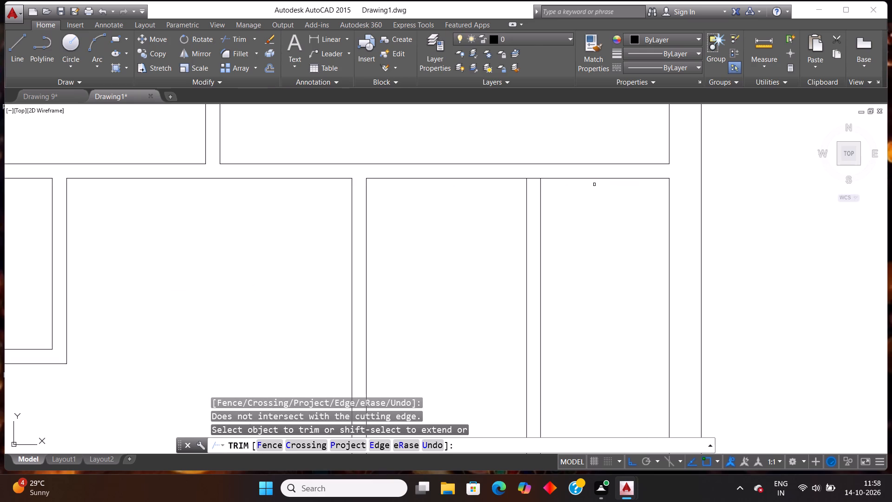
pyautogui.scroll(2, 537, 174)
pyautogui.click(517, 211)
pyautogui.click(525, 175)
pyautogui.scroll(-3, 527, 181)
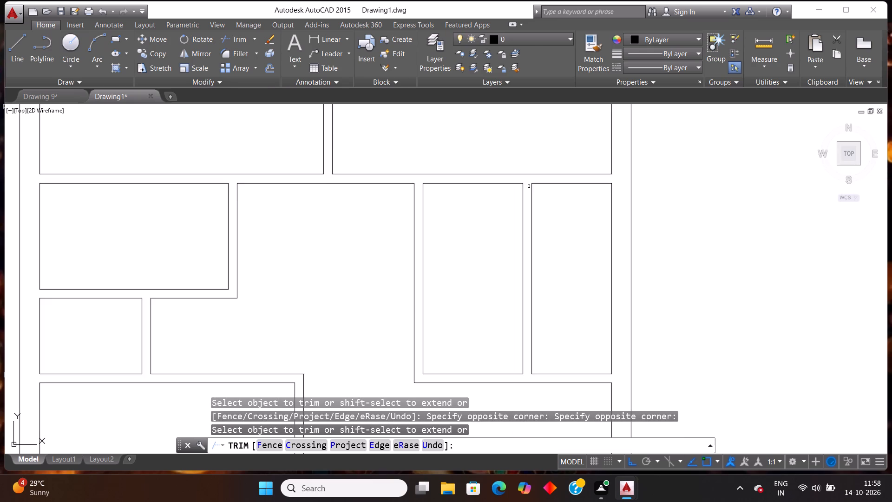
pyautogui.scroll(-1, 529, 191)
pyautogui.press('Escape')
pyautogui.scroll(-2, 529, 191)
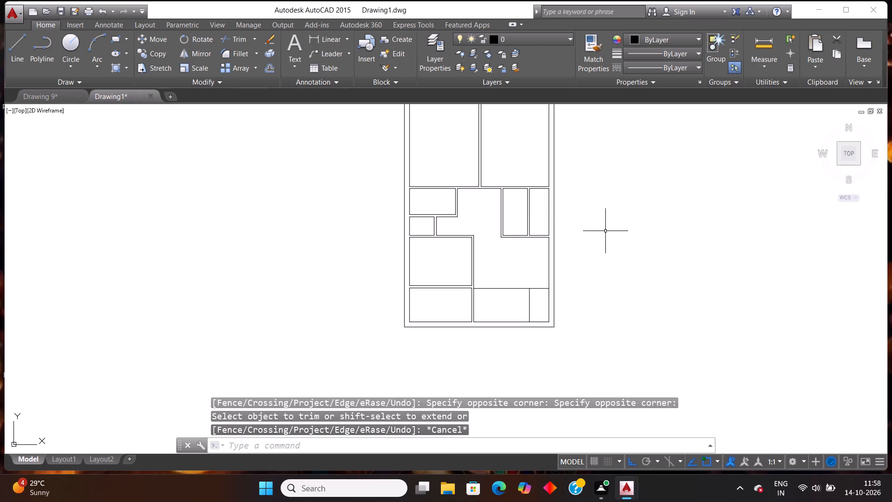
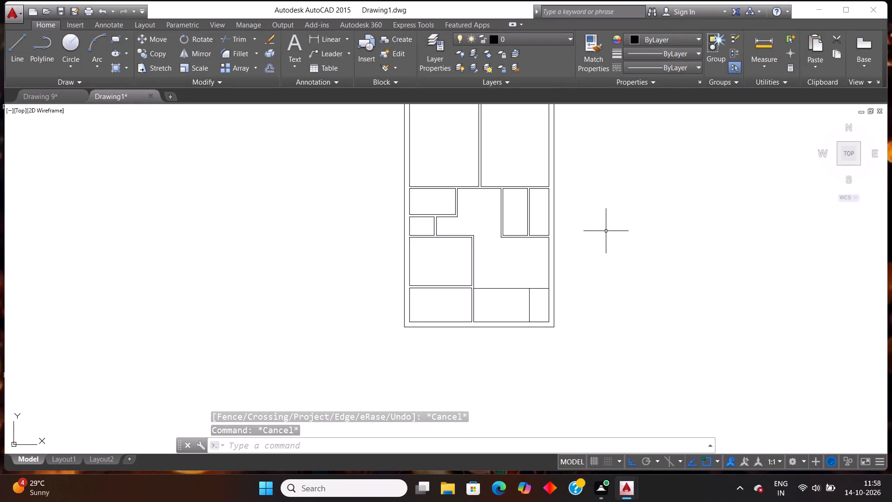
# Extend the top and bottom lines of the left-hand room below the upper rooms across its right-hand partition.
pyautogui.write('ex')
pyautogui.press('Return')
pyautogui.press('Return')
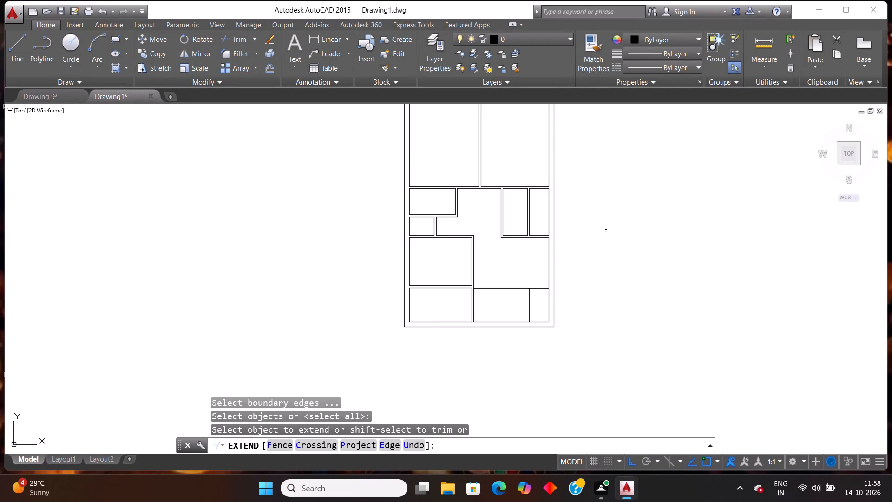
pyautogui.scroll(2, 429, 180)
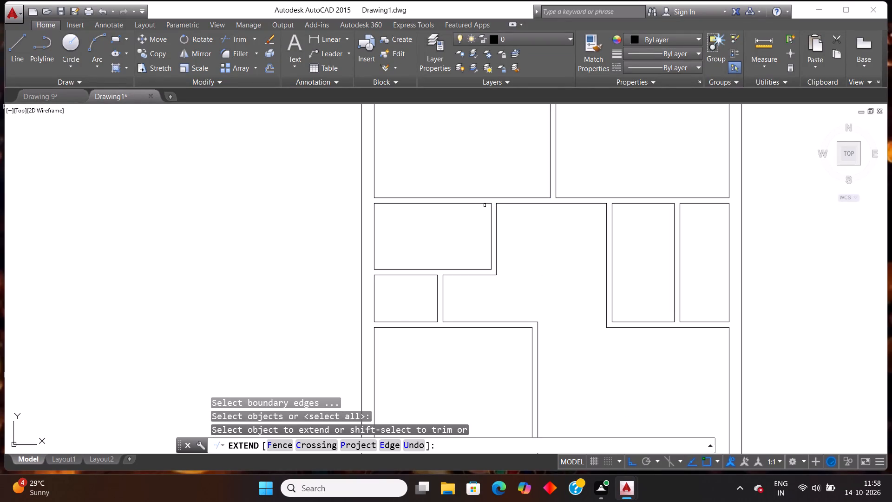
pyautogui.click(488, 205)
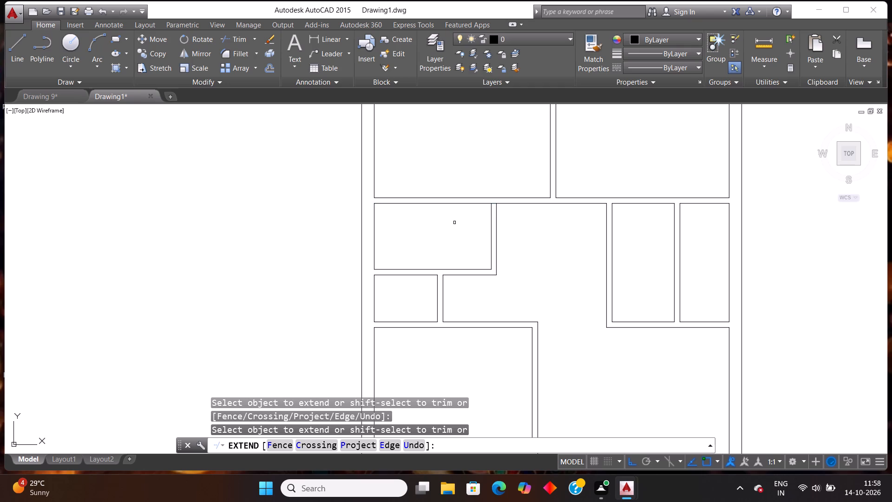
pyautogui.click(483, 271)
pyautogui.press('Escape')
# Trim away the outer line of that left-hand room's right partition between the horizontal walls.
pyautogui.write('tr')
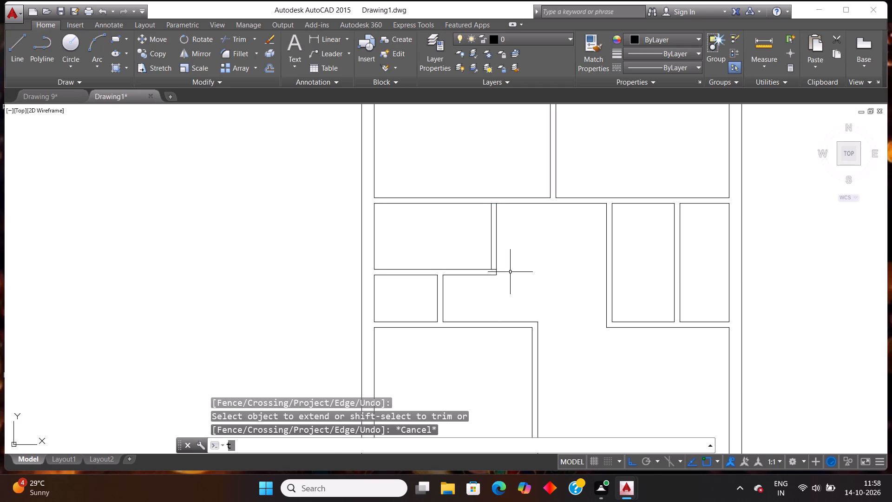
pyautogui.press('Return')
pyautogui.press('Return')
pyautogui.moveTo(464, 229); pyautogui.dragTo(469, 231)
pyautogui.click(555, 254)
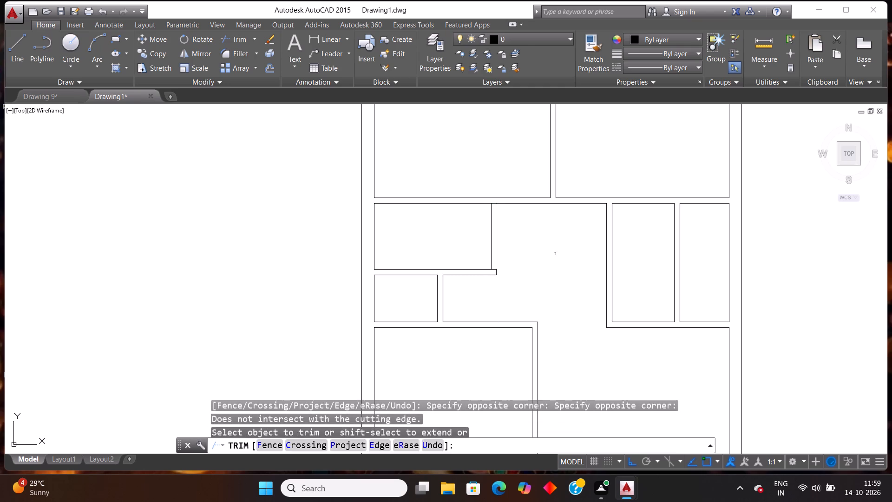
pyautogui.moveTo(497, 244); pyautogui.dragTo(484, 246)
pyautogui.click(444, 246)
pyautogui.scroll(-1, 484, 228)
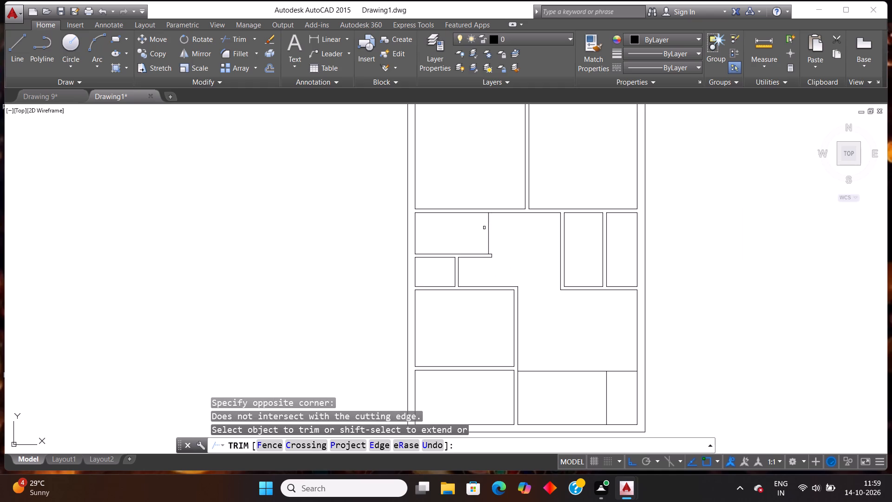
pyautogui.press('Escape')
# Erase the remaining inner line of the left-hand room's right partition, opening the room to the central space.
pyautogui.moveTo(504, 221); pyautogui.dragTo(487, 217)
pyautogui.click(426, 212)
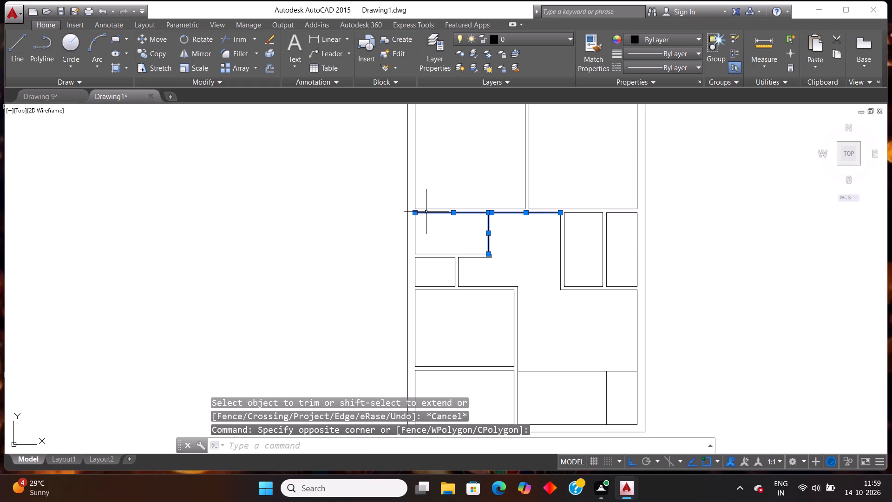
pyautogui.press('Escape')
pyautogui.click(507, 237)
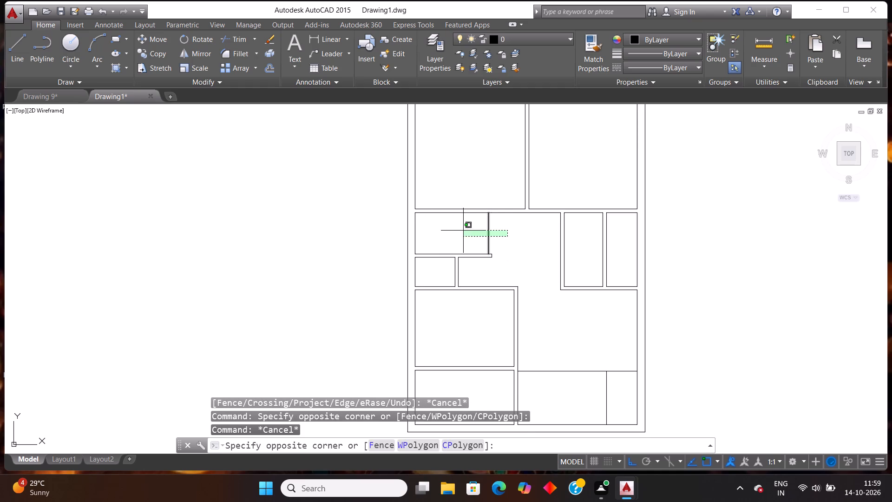
pyautogui.click(463, 231)
pyautogui.press('Delete')
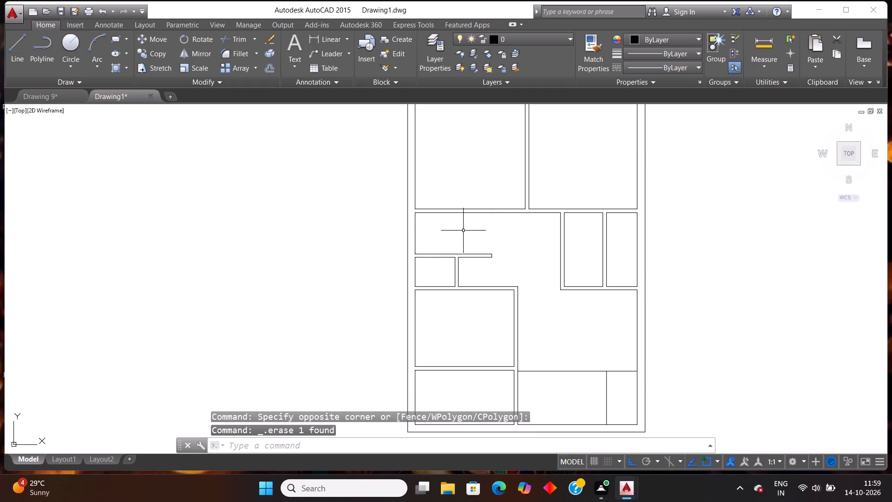
pyautogui.scroll(-2, 461, 231)
pyautogui.scroll(1, 485, 228)
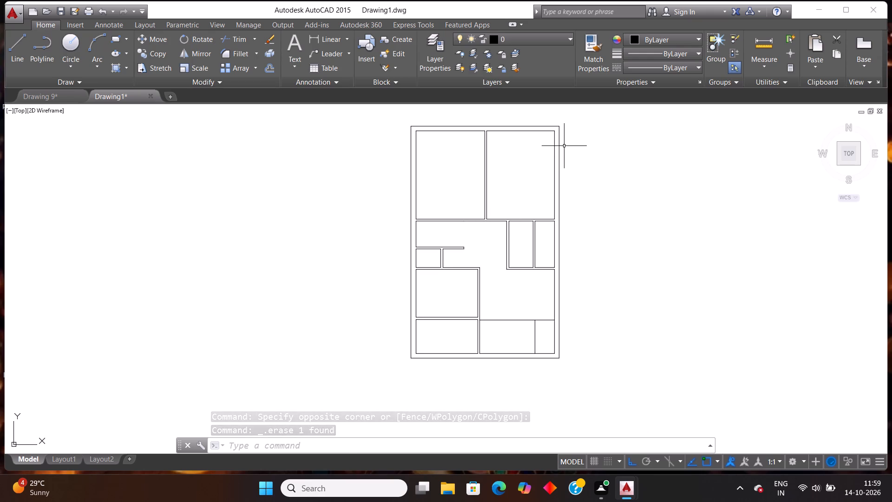
pyautogui.press('Escape')
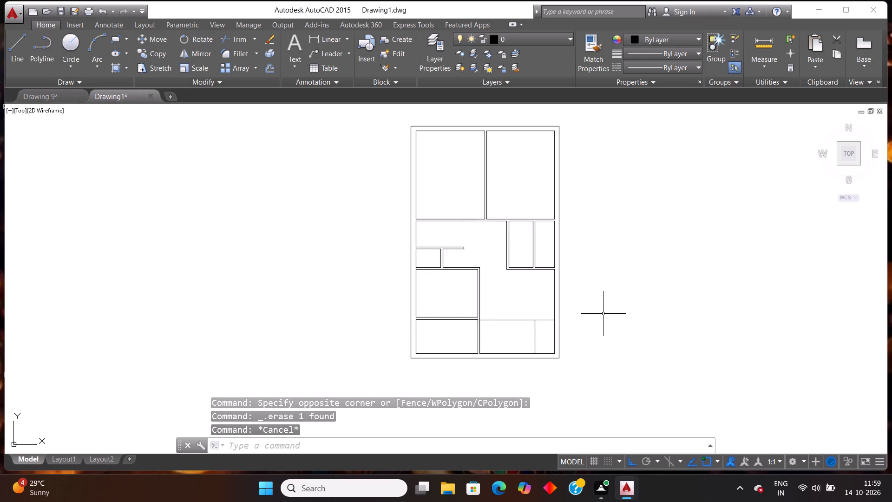
# Erase the short vertical line dividing the bottom-right area of the plan.
pyautogui.scroll(1, 604, 359)
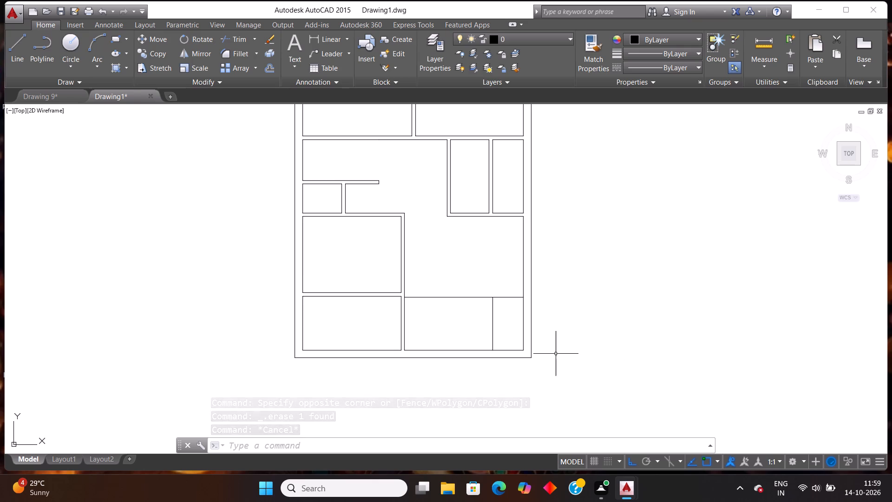
pyautogui.click(511, 328)
pyautogui.click(457, 315)
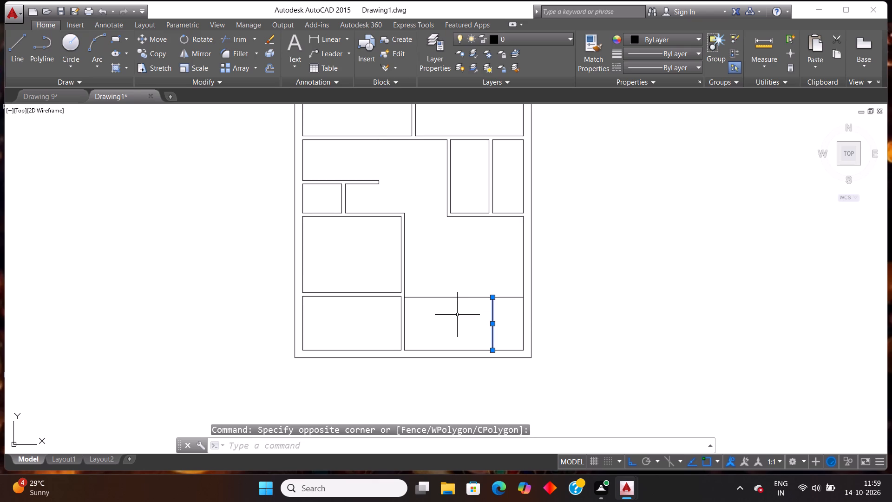
pyautogui.press('Delete')
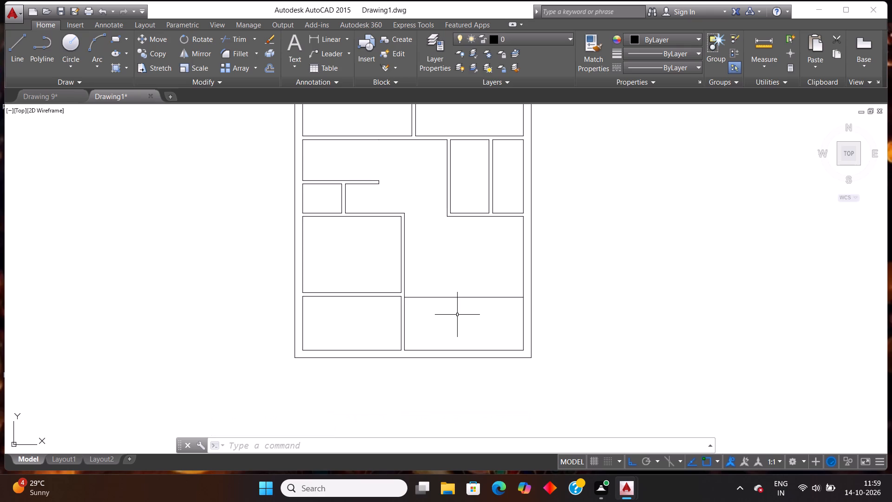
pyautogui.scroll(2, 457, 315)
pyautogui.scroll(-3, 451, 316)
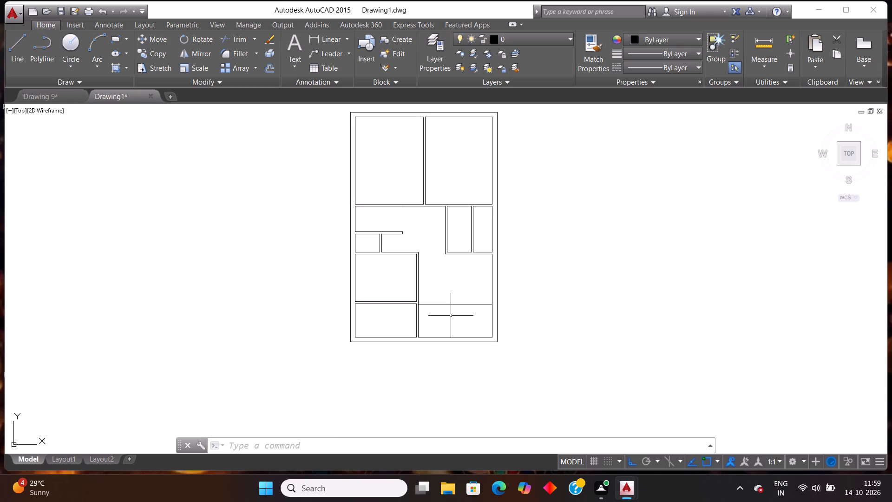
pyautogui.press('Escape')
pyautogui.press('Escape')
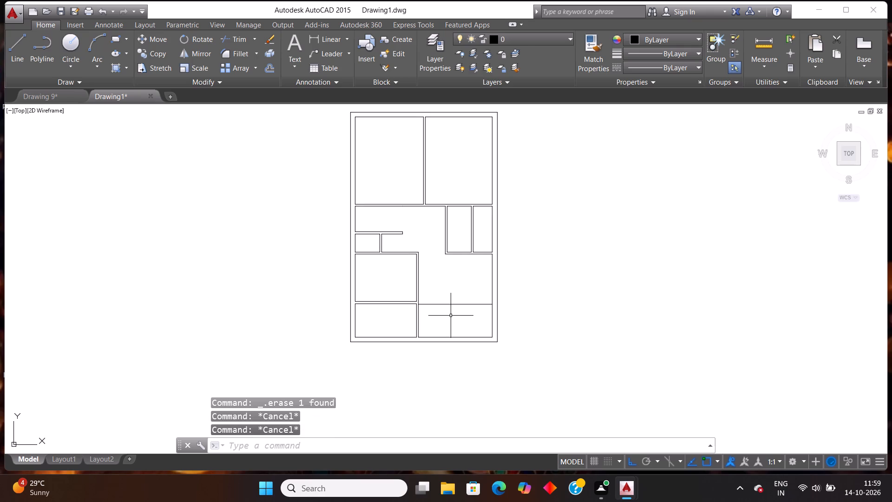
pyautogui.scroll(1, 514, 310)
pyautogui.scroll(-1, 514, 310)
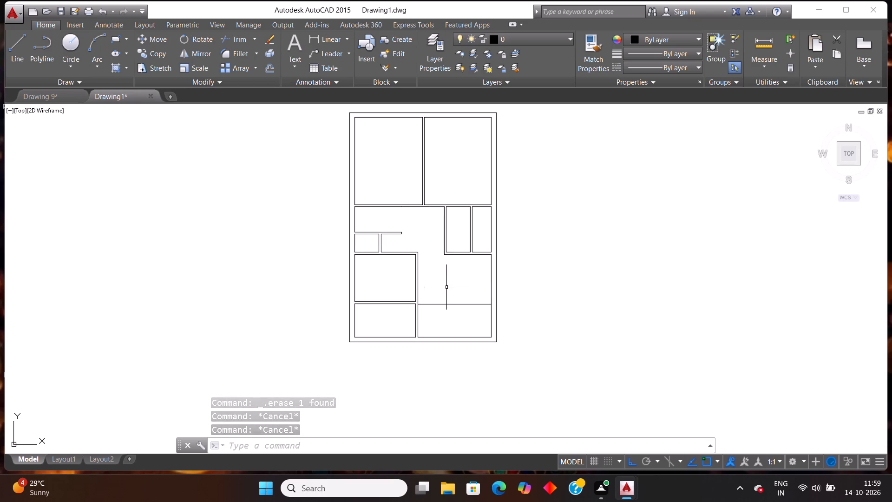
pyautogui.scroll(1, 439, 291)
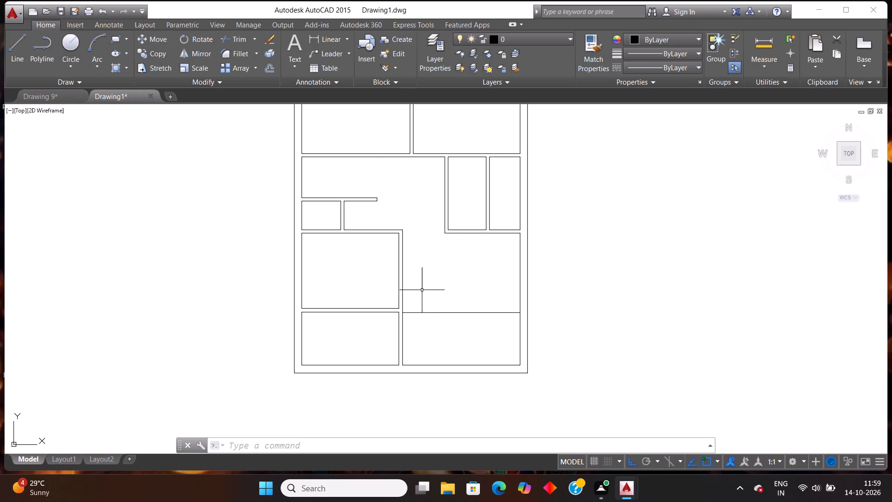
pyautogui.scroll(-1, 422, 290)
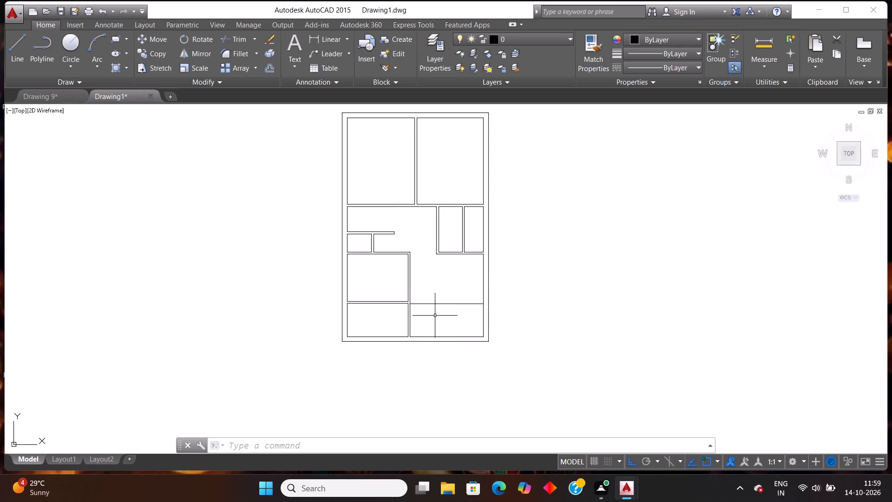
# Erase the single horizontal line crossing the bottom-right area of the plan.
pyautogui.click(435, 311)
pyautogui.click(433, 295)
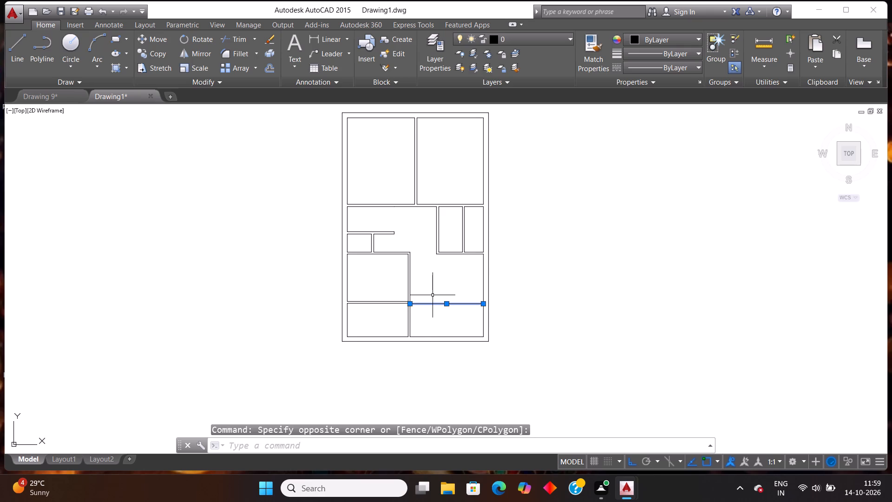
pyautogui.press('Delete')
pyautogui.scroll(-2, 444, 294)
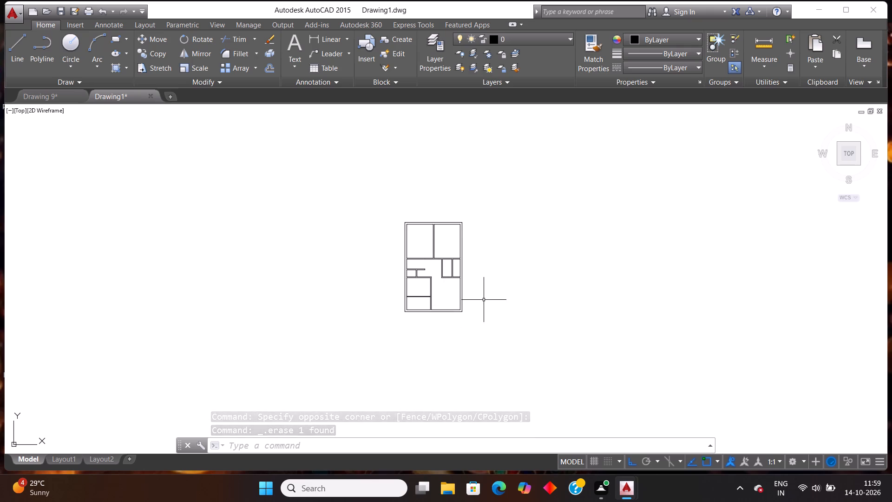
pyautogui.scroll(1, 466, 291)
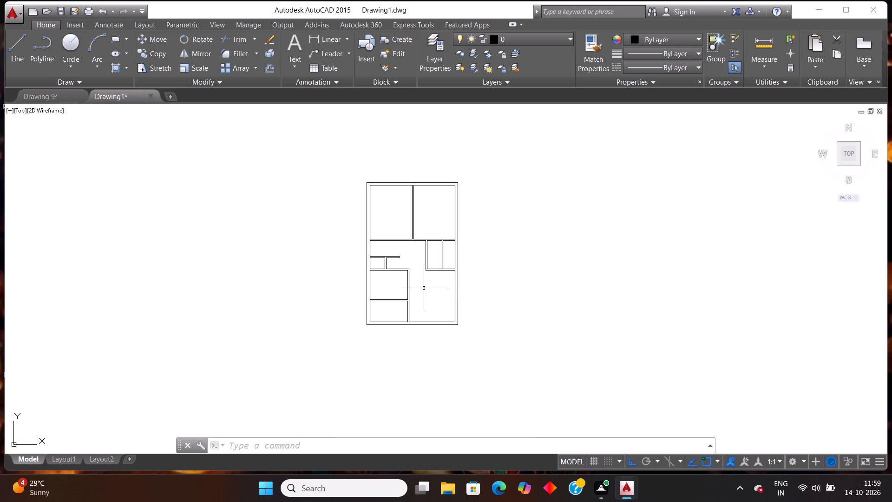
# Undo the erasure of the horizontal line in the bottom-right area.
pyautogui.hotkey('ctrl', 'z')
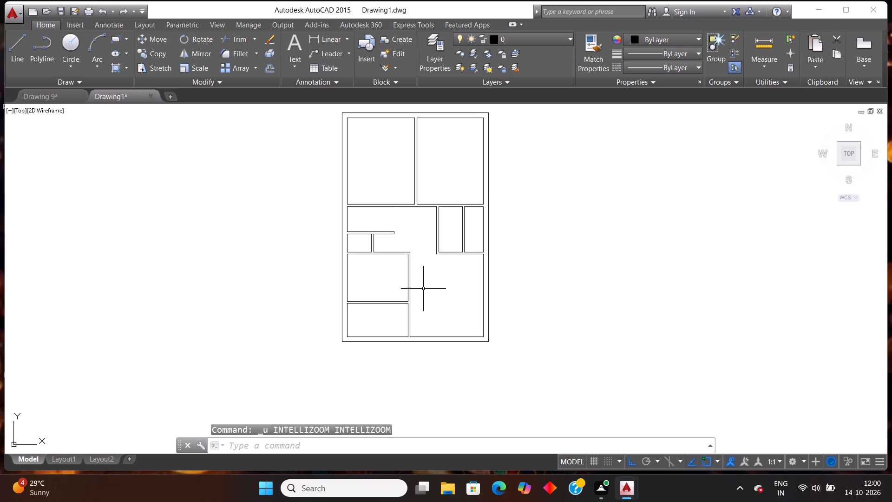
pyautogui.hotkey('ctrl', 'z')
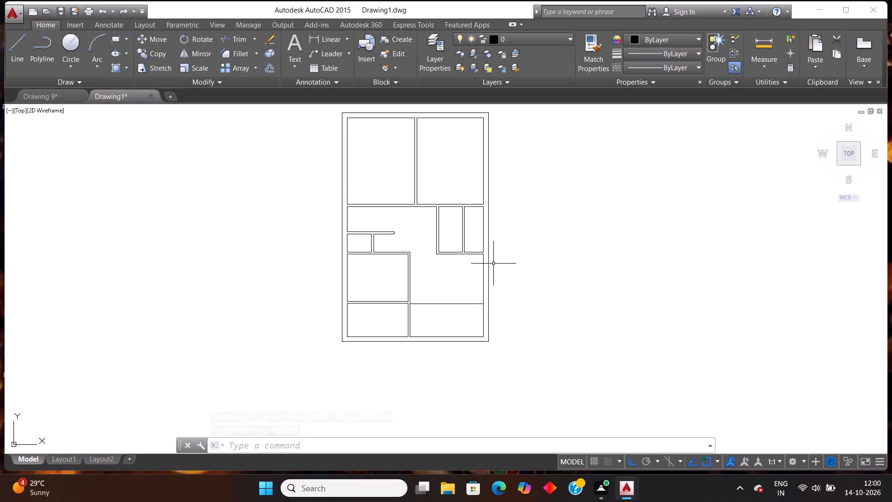
# Extend the left line of the partition between the two upper rooms down to the horizontal wall's lower line.
pyautogui.write('ex')
pyautogui.press('Return')
pyautogui.press('Return')
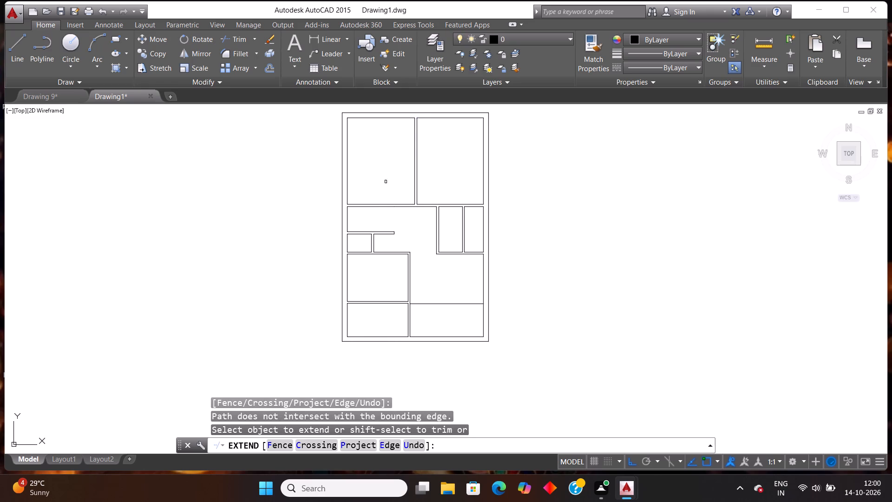
pyautogui.scroll(-1, 387, 182)
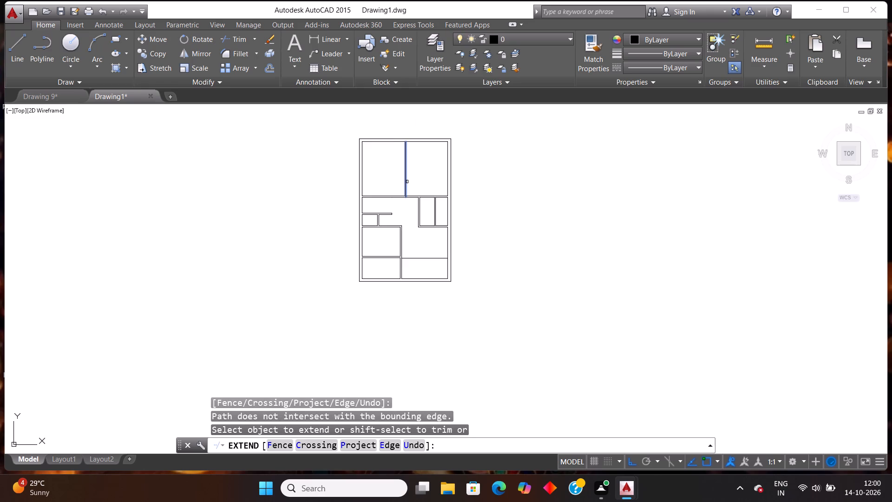
pyautogui.scroll(2, 415, 170)
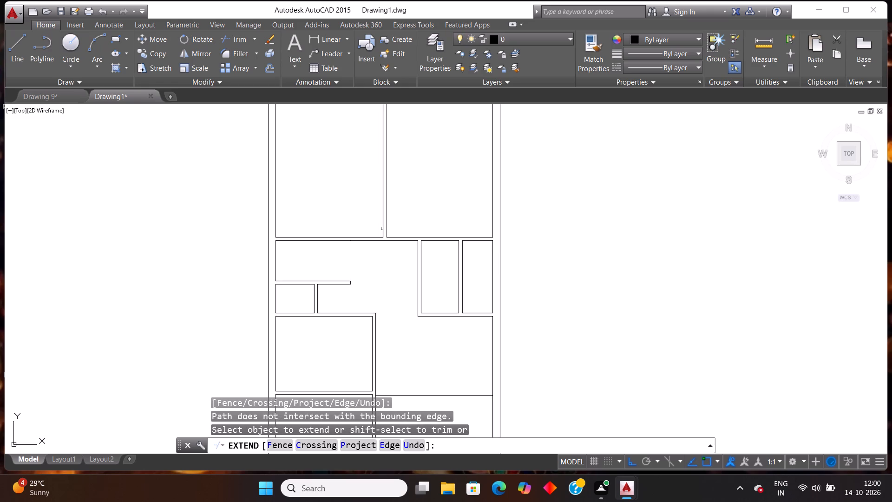
pyautogui.click(383, 229)
pyautogui.press('Escape')
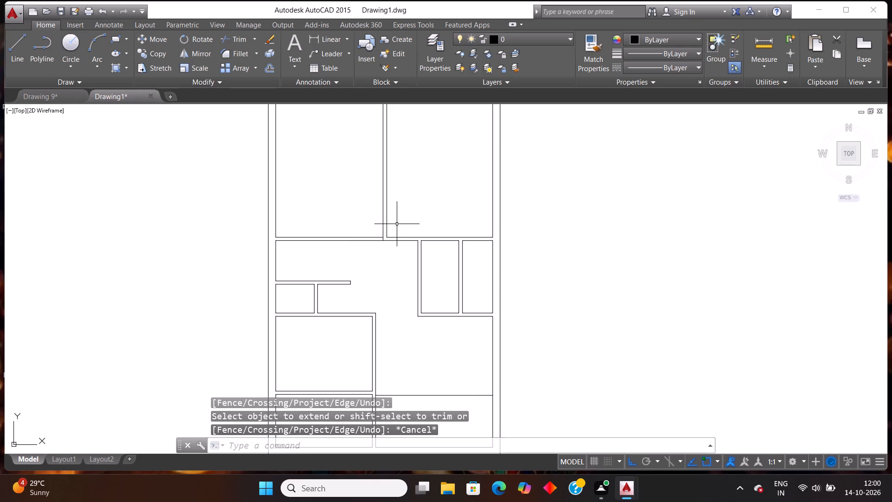
# Offset the extended partition line 3' to the left into the upper-left room.
pyautogui.write('off')
pyautogui.press('Return')
pyautogui.write("3'")
pyautogui.press('Return')
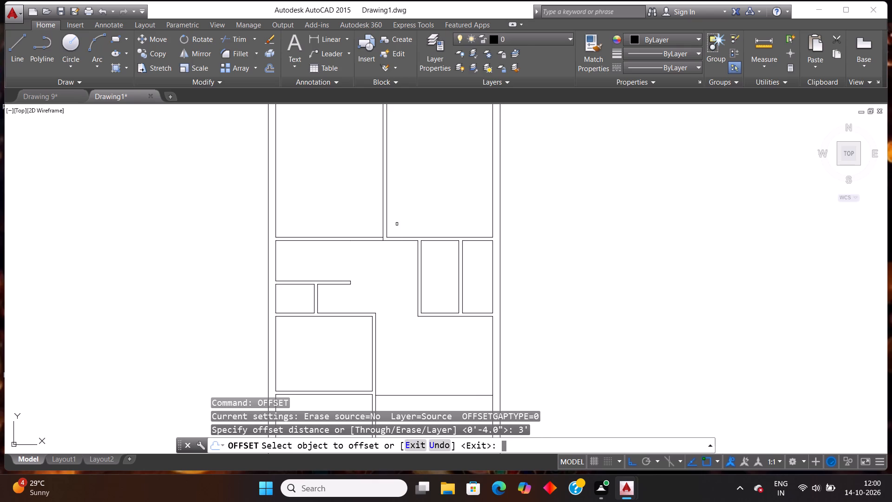
pyautogui.click(383, 204)
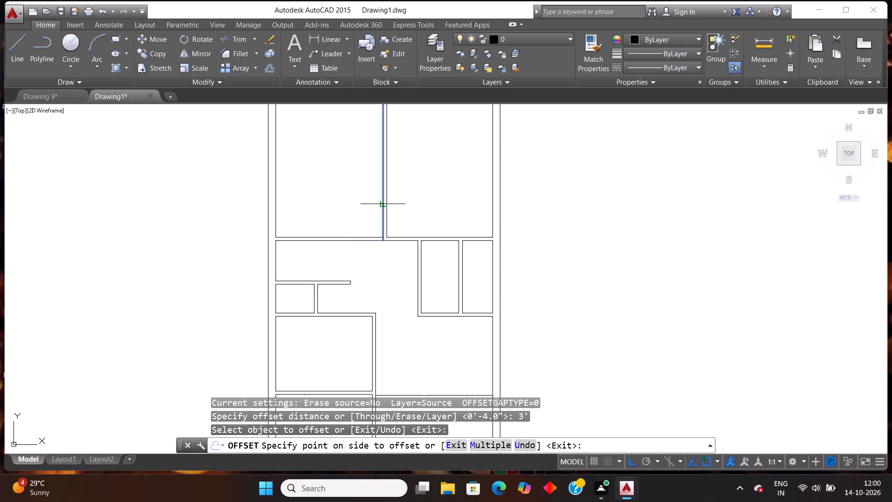
pyautogui.click(324, 200)
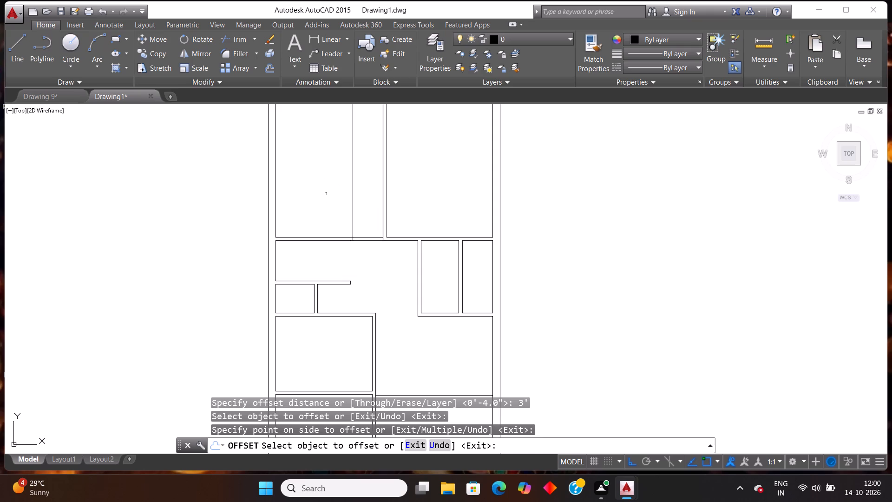
pyautogui.press('Escape')
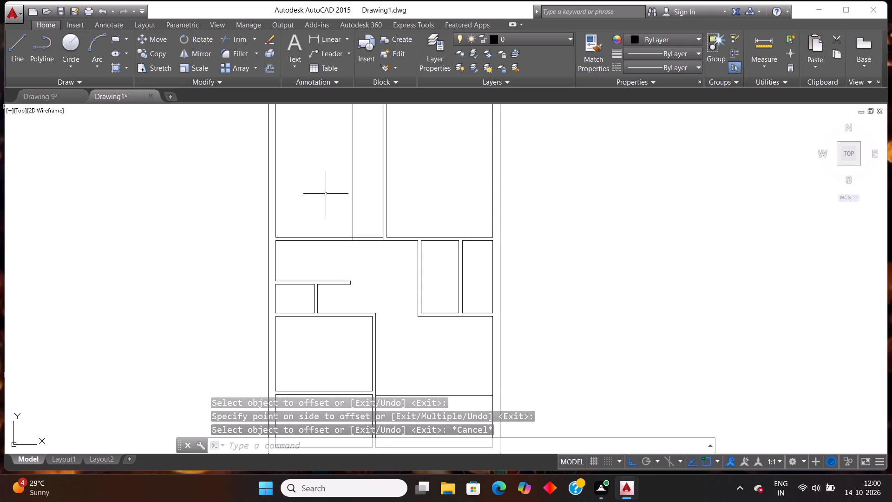
# Trim away the offset line and the wall lines beside the partition to cut the 3' opening below the upper-left room.
pyautogui.write('tr')
pyautogui.press('Return')
pyautogui.press('Return')
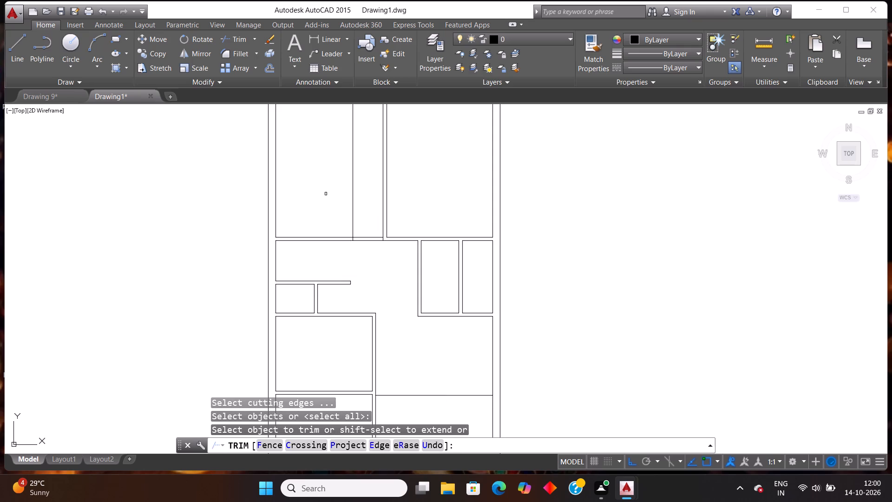
pyautogui.click(338, 192)
pyautogui.click(357, 185)
pyautogui.click(372, 251)
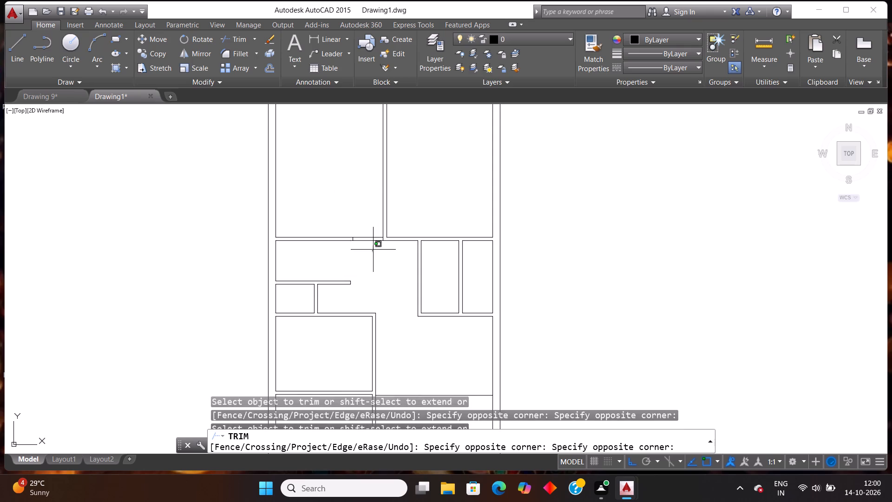
pyautogui.click(373, 218)
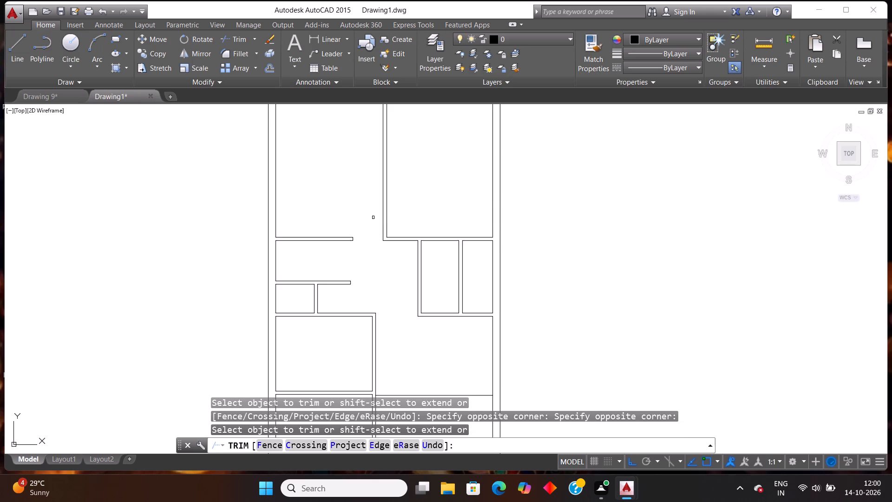
pyautogui.press('Escape')
# Draw a short vertical line across the remaining horizontal wall below the upper-left room, near its open end.
pyautogui.press('l')
pyautogui.press('Return')
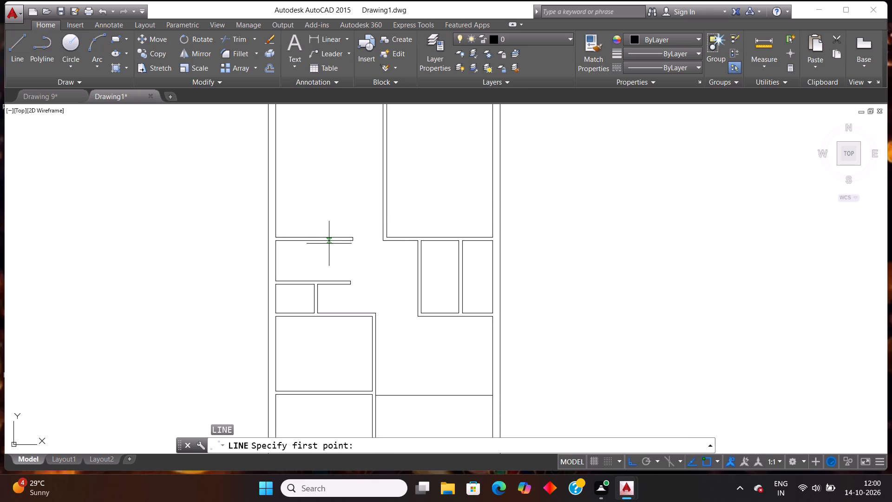
pyautogui.click(328, 247)
pyautogui.click(326, 217)
pyautogui.press('Escape')
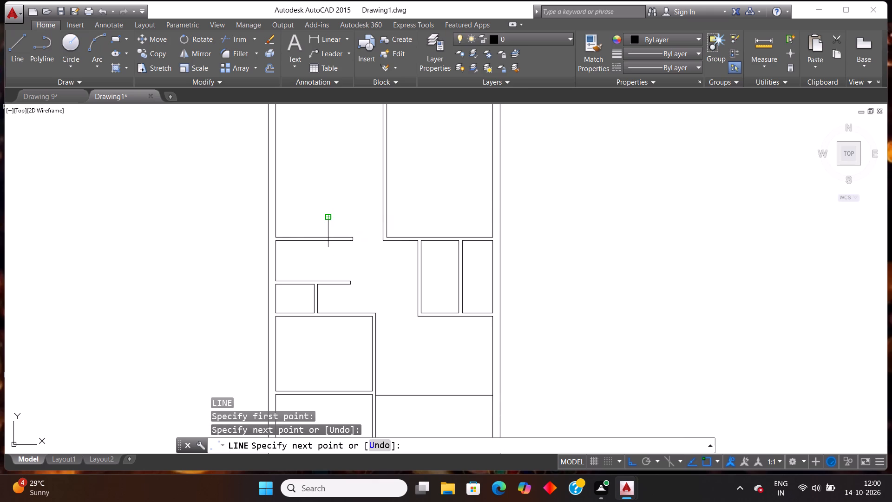
# Offset the short vertical line 4' to the left along the same wall.
pyautogui.write('off')
pyautogui.press('Return')
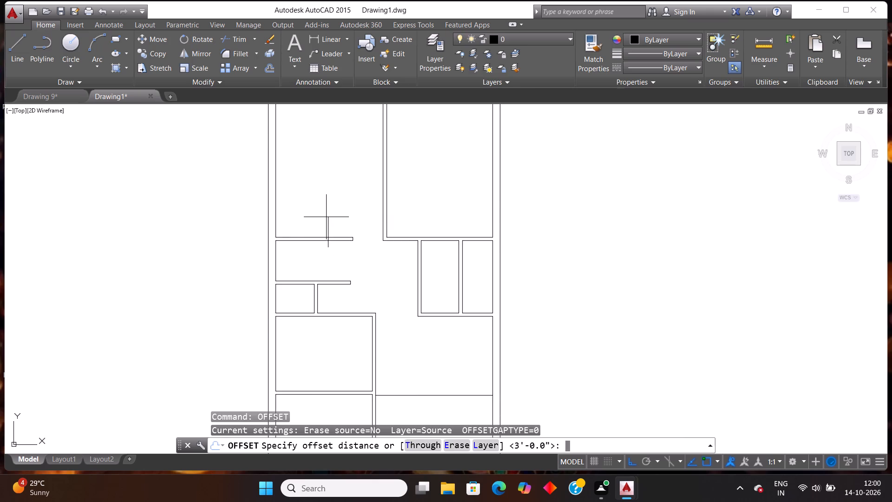
pyautogui.write("4'")
pyautogui.press('Return')
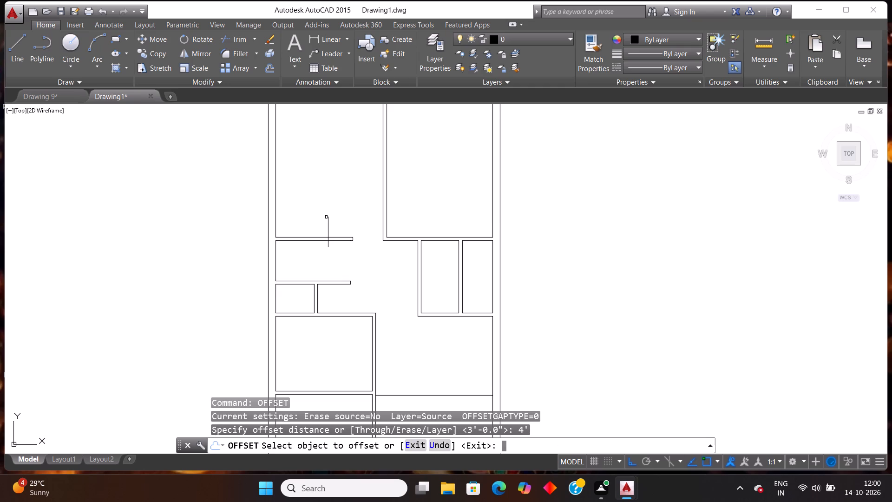
pyautogui.click(328, 221)
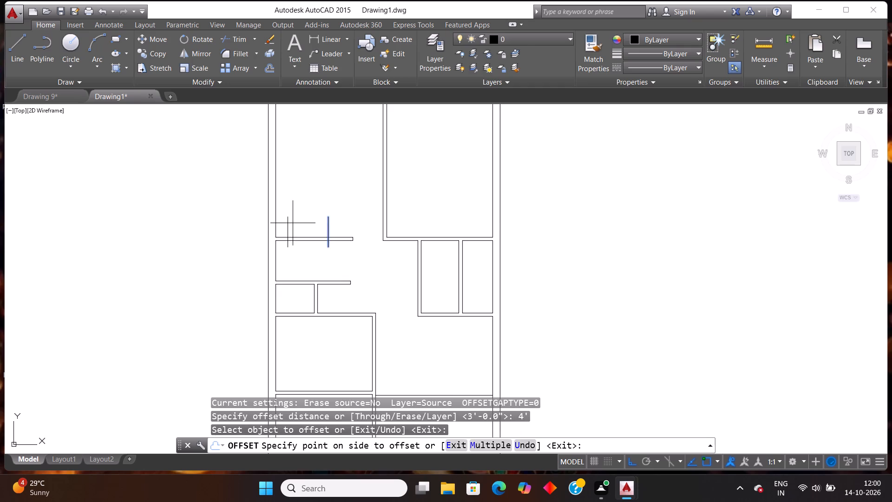
pyautogui.click(293, 223)
pyautogui.press('Escape')
# Trim the wall lines between the two short verticals and their overhanging ends to cut a 4' opening below the upper-left room.
pyautogui.write('tr')
pyautogui.press('Return')
pyautogui.press('Return')
pyautogui.click(305, 249)
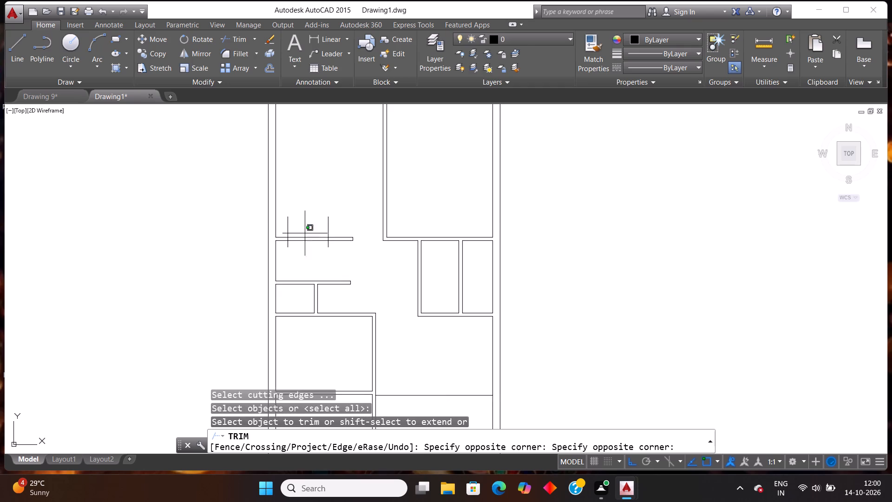
pyautogui.click(305, 214)
pyautogui.moveTo(298, 226); pyautogui.dragTo(302, 231)
pyautogui.click(308, 252)
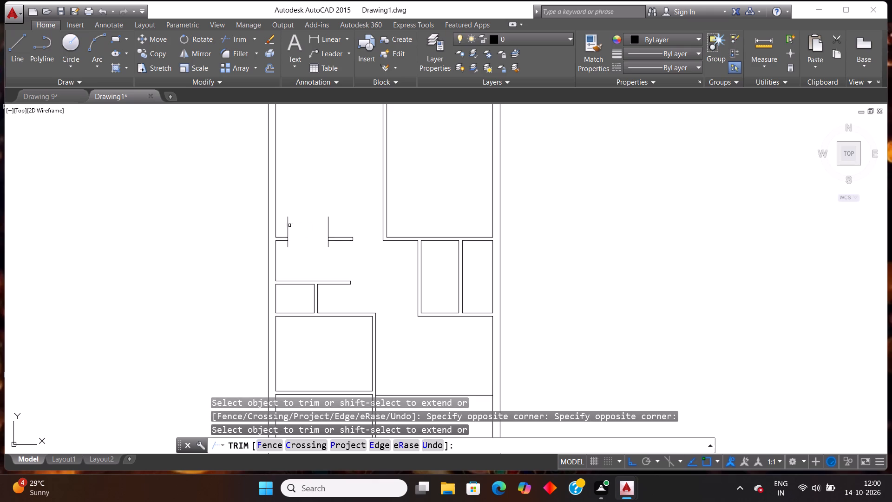
pyautogui.click(289, 225)
pyautogui.click(329, 223)
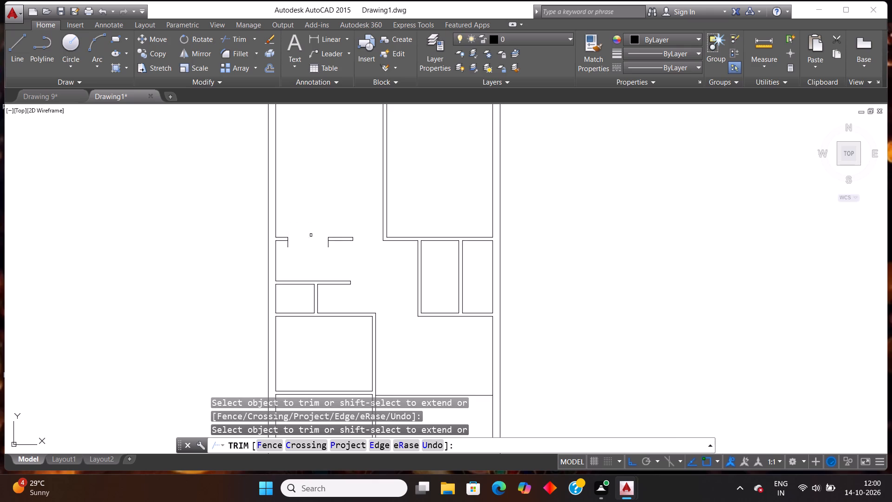
pyautogui.click(284, 247)
pyautogui.click(343, 258)
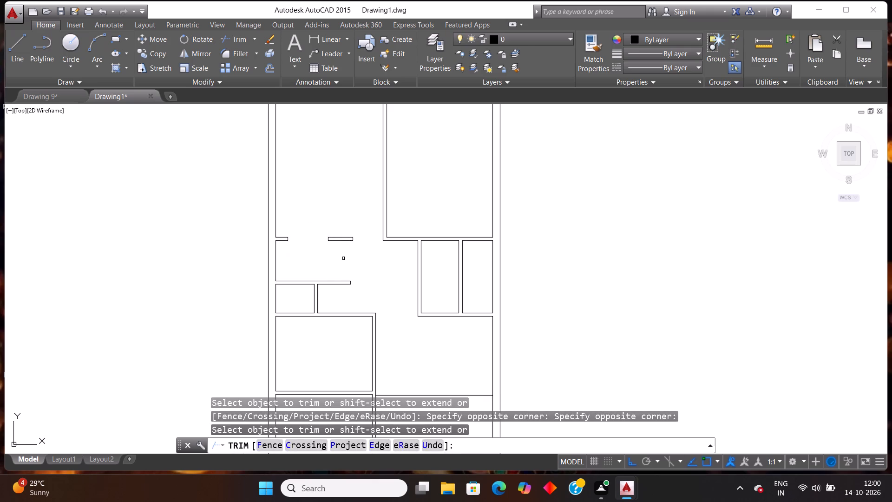
pyautogui.press('Escape')
# Extend the right line of the partition between the two upper rooms down to the horizontal wall's lower line.
pyautogui.scroll(-3, 344, 256)
pyautogui.scroll(1, 418, 243)
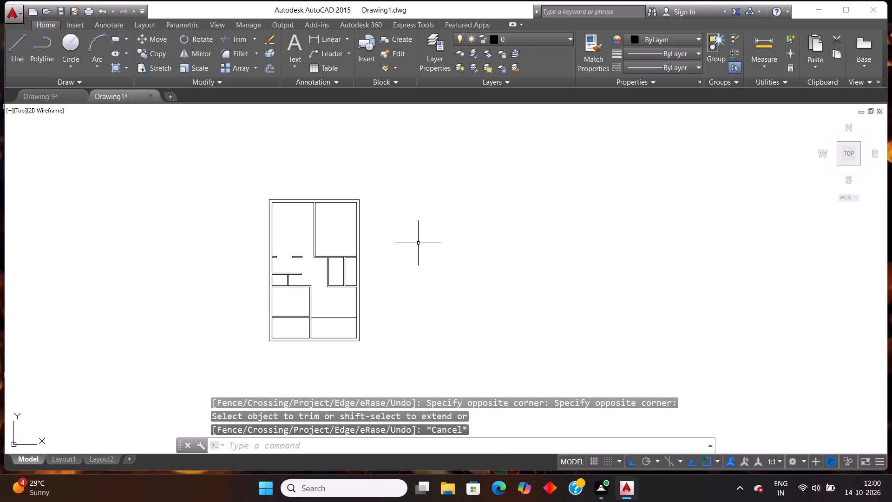
pyautogui.scroll(1, 414, 243)
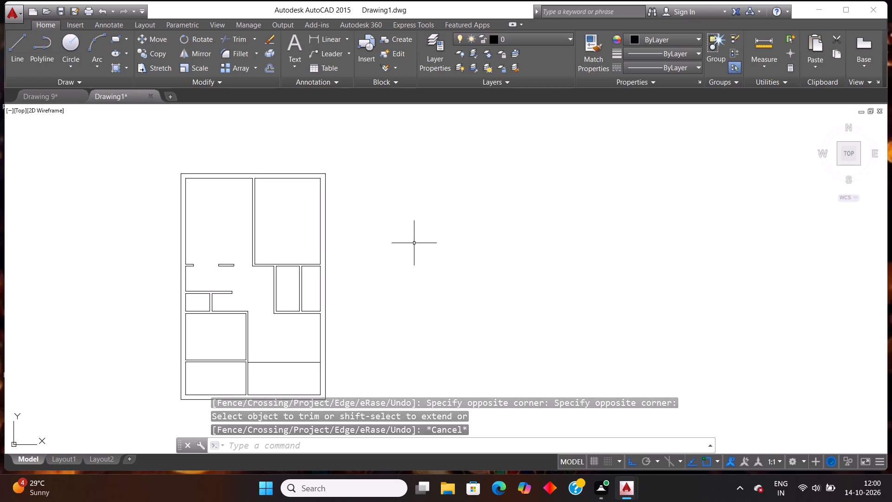
pyautogui.press('Escape')
pyautogui.write('ex')
pyautogui.press('Return')
pyautogui.press('Return')
pyautogui.scroll(1, 263, 268)
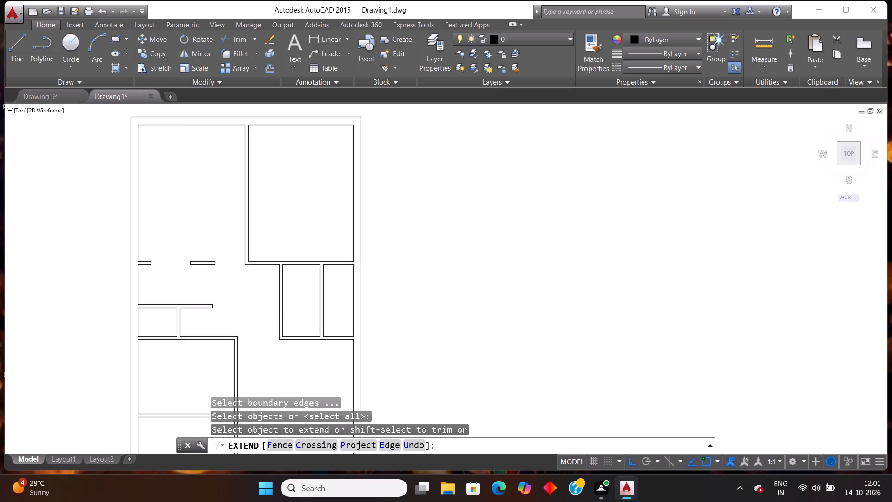
pyautogui.scroll(1, 263, 268)
pyautogui.click(239, 244)
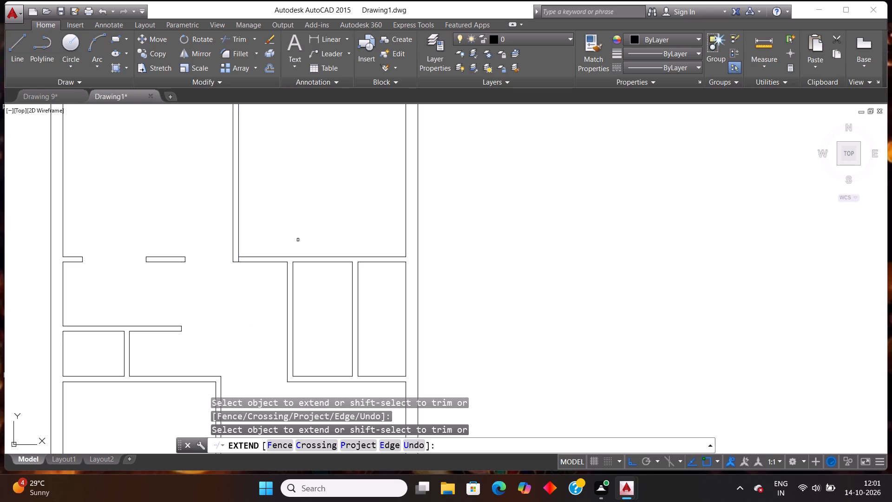
pyautogui.press('Escape')
# Offset the partition's right line 3' to the right into the upper-right room.
pyautogui.press('o')
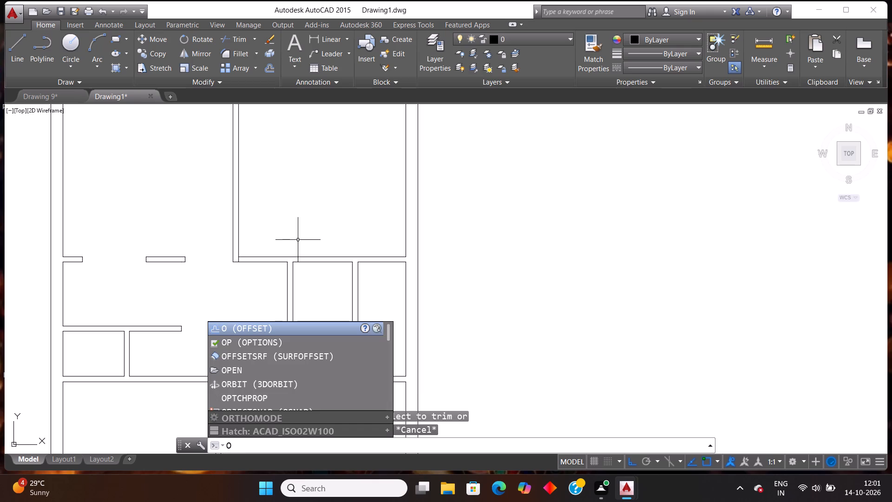
pyautogui.write('ff')
pyautogui.press('Return')
pyautogui.press('3')
pyautogui.press("'")
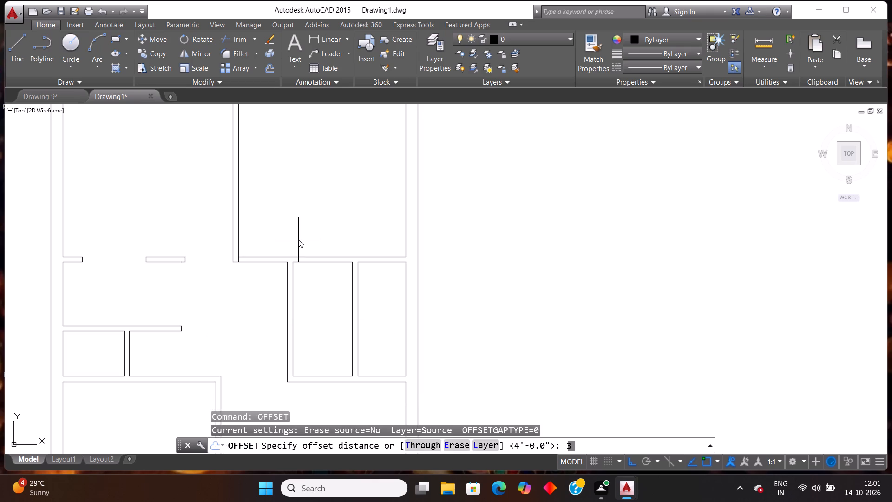
pyautogui.press('Return')
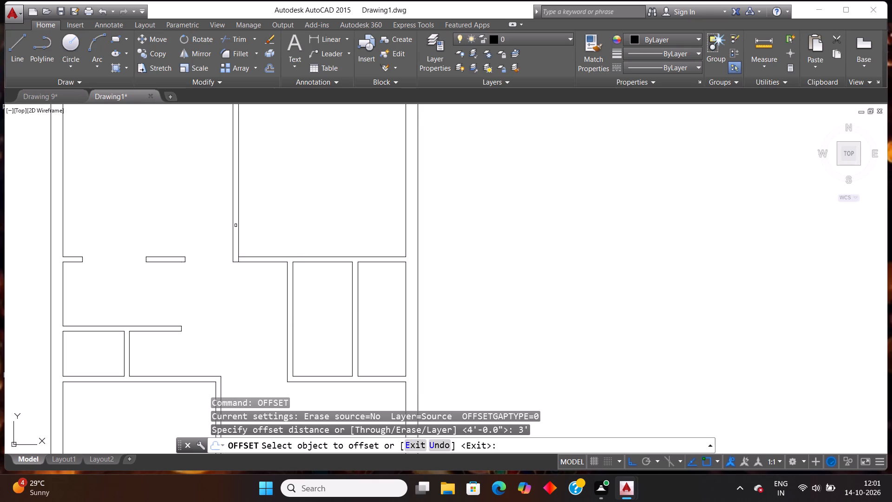
pyautogui.click(238, 222)
pyautogui.click(317, 220)
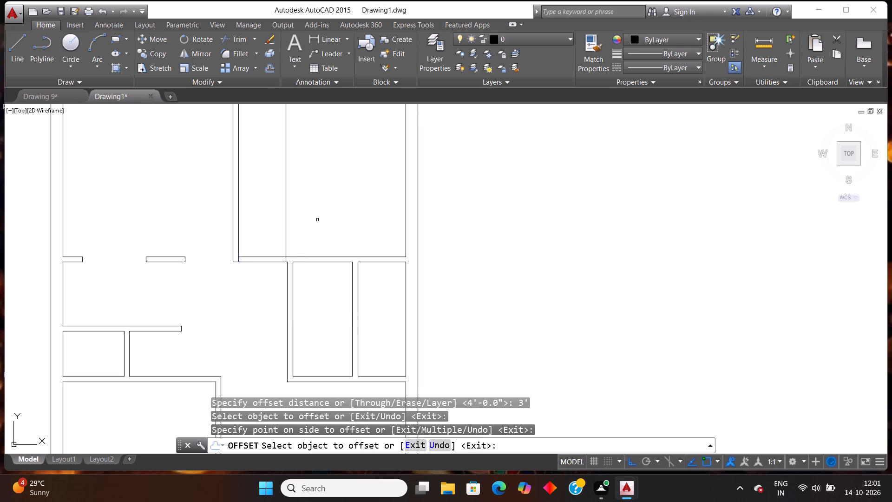
pyautogui.press('Escape')
# Trim away the offset line and the wall lines beside the partition to cut a 3' opening below the upper-right room.
pyautogui.press('t')
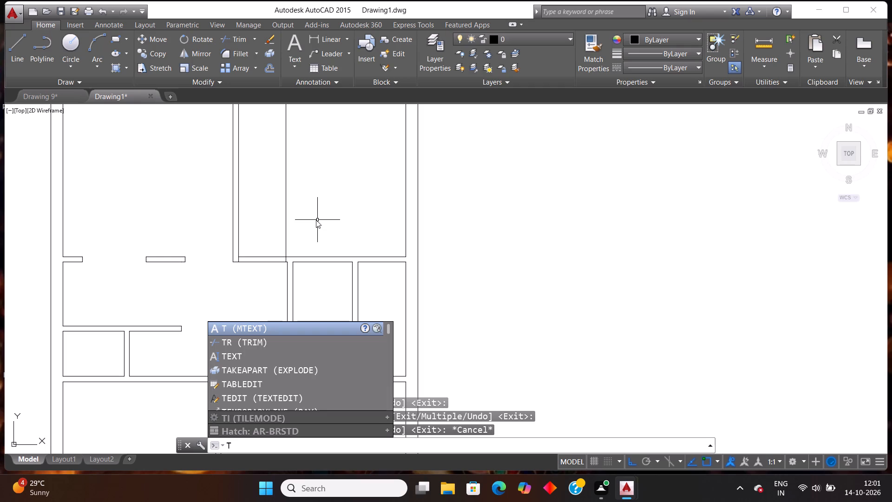
pyautogui.press('r')
pyautogui.press('Return')
pyautogui.press('Return')
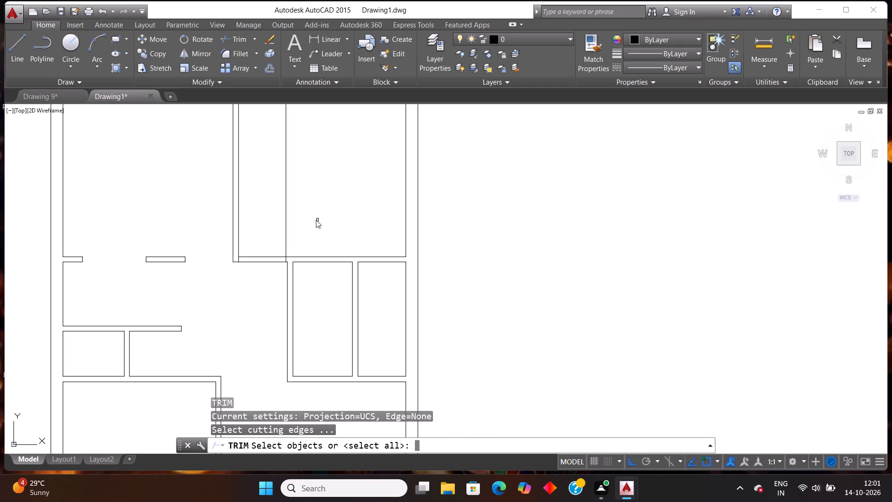
pyautogui.click(260, 269)
pyautogui.click(270, 231)
pyautogui.click(269, 214)
pyautogui.click(314, 200)
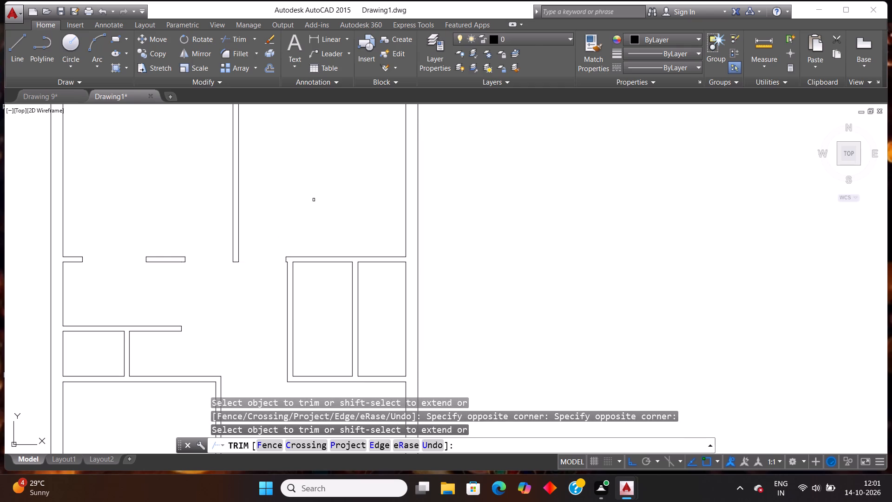
pyautogui.scroll(-2, 301, 213)
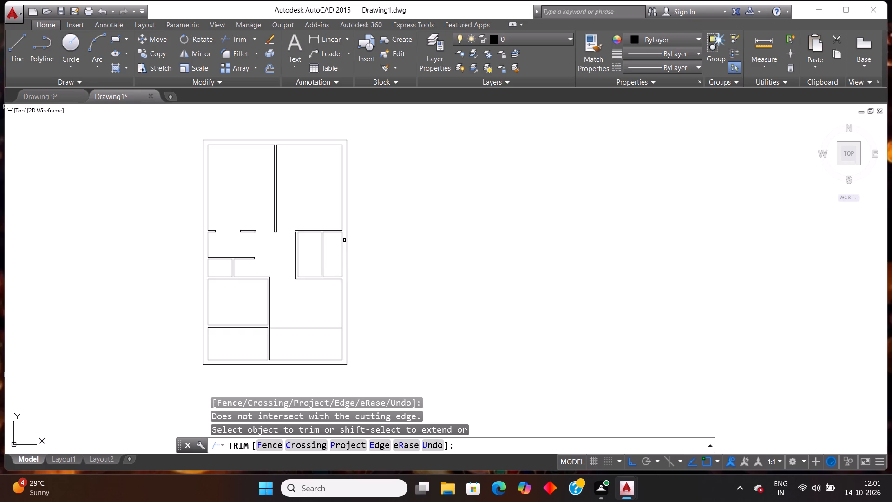
pyautogui.scroll(1, 344, 240)
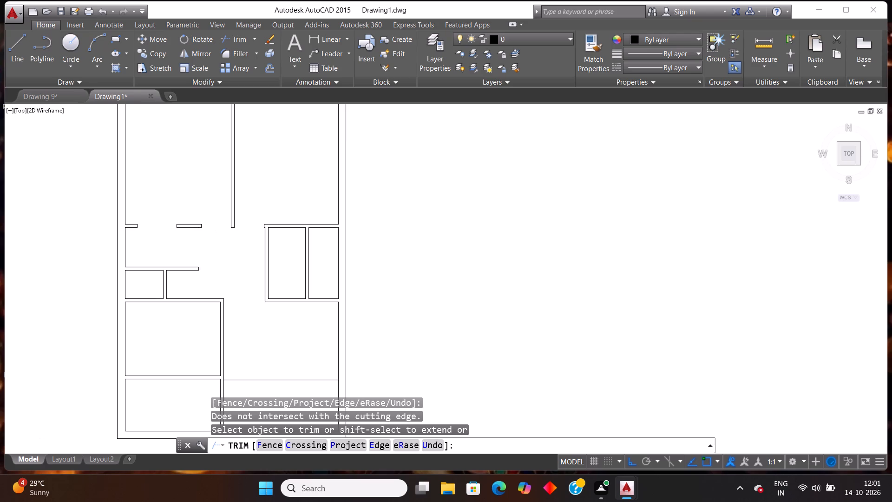
pyautogui.press('Escape')
# Extend the right outer wall's inner line beside the small rooms up to the upper line of the horizontal wall.
pyautogui.scroll(1, 354, 224)
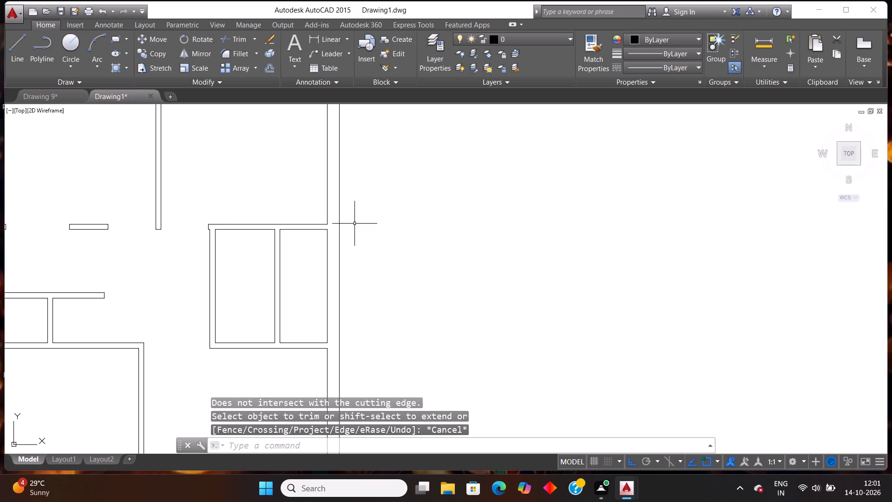
pyautogui.write('ex')
pyautogui.press('Return')
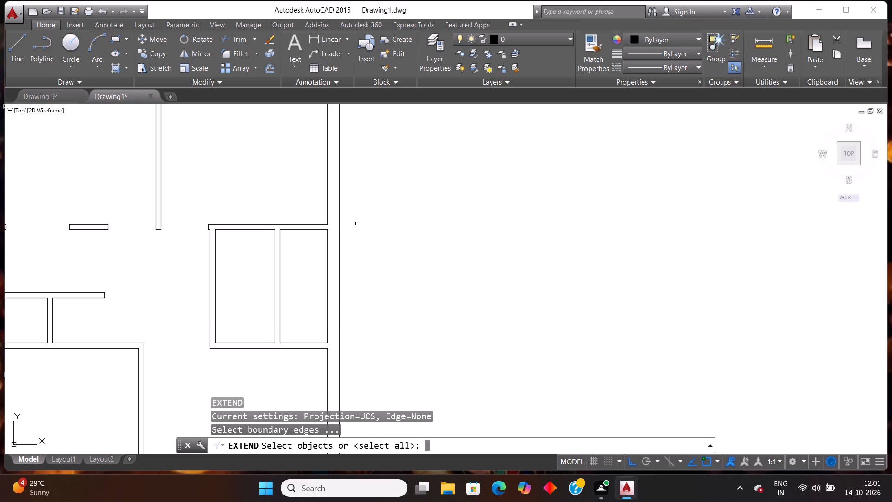
pyautogui.scroll(1, 354, 224)
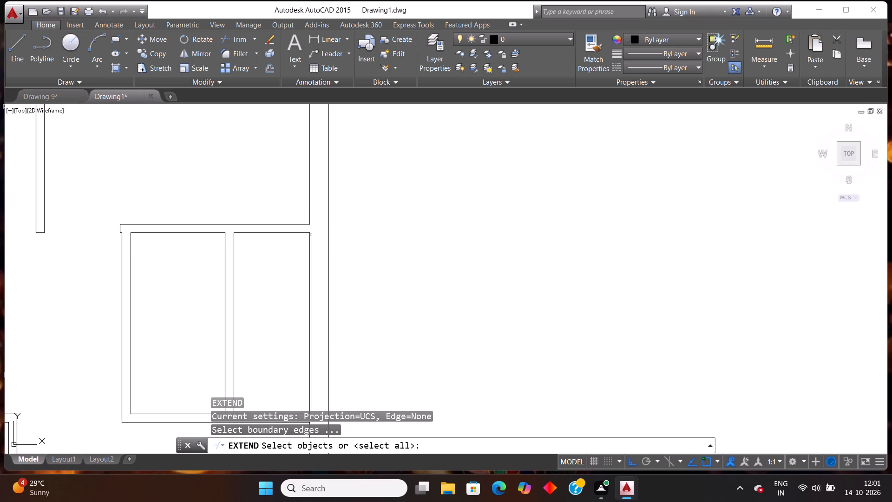
pyautogui.press('Escape')
pyautogui.write('ex')
pyautogui.press('Return')
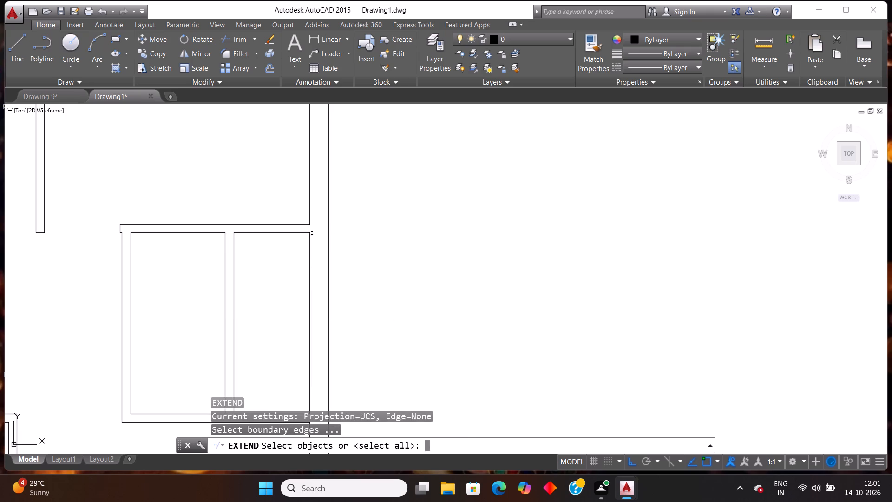
pyautogui.press('Return')
pyautogui.click(309, 236)
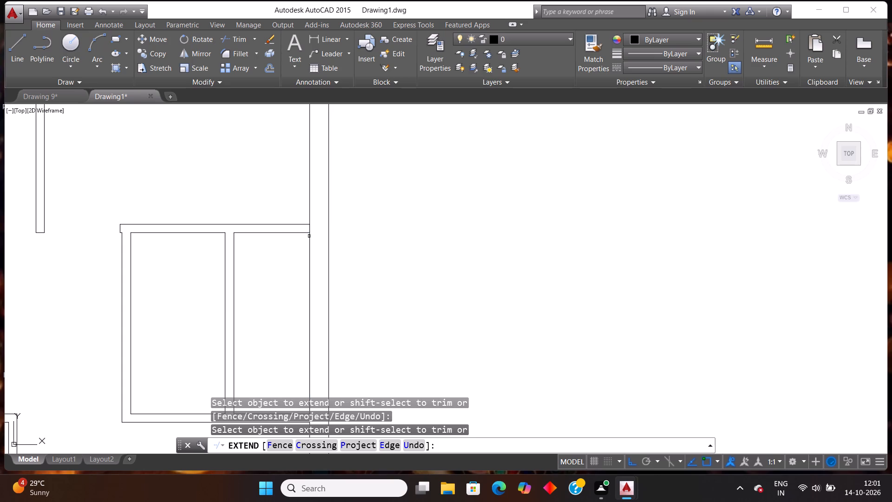
pyautogui.press('Escape')
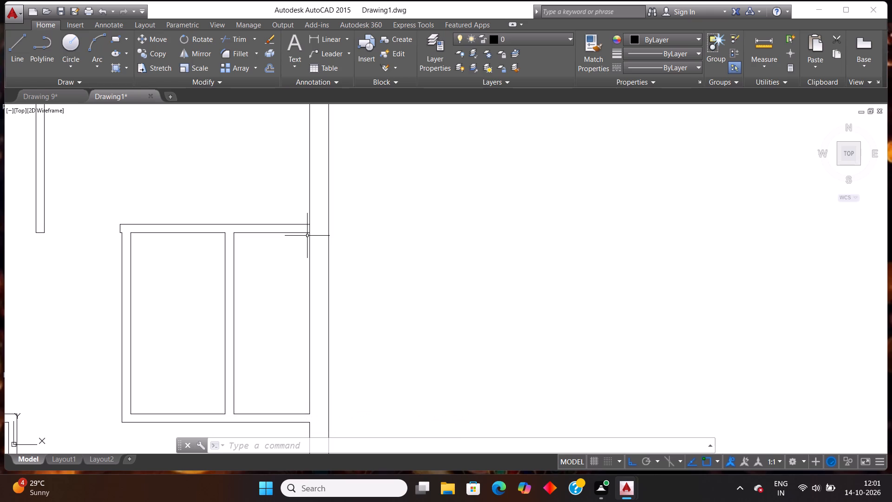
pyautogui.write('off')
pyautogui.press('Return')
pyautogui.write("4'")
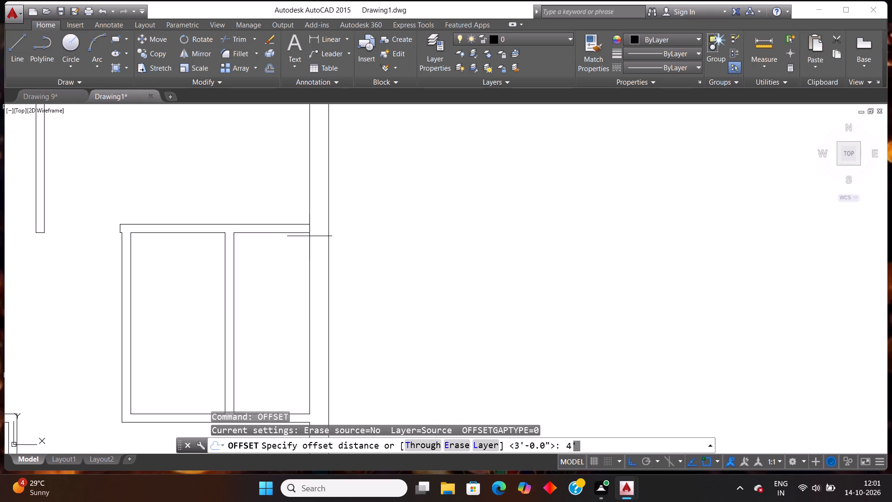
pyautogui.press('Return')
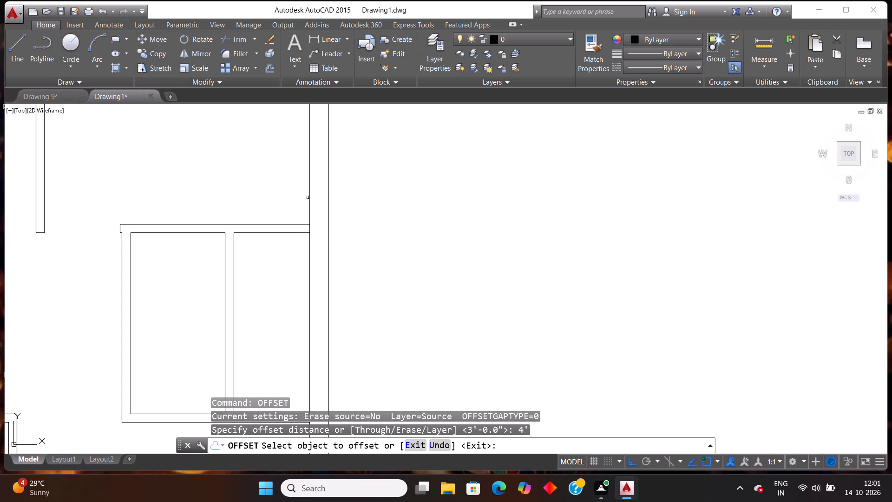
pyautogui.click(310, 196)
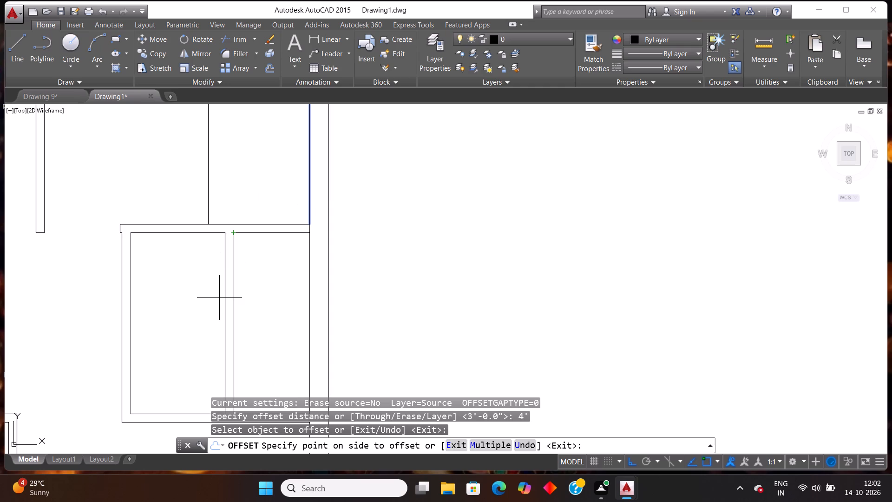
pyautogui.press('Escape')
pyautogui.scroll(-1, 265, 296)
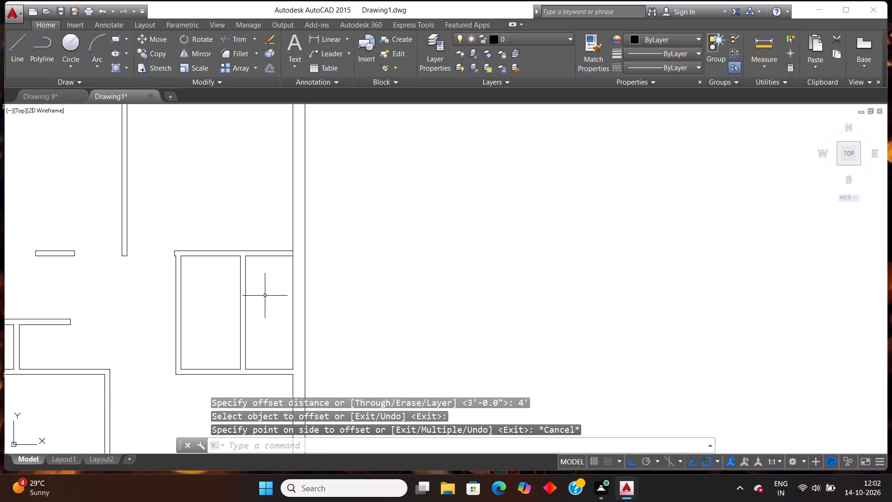
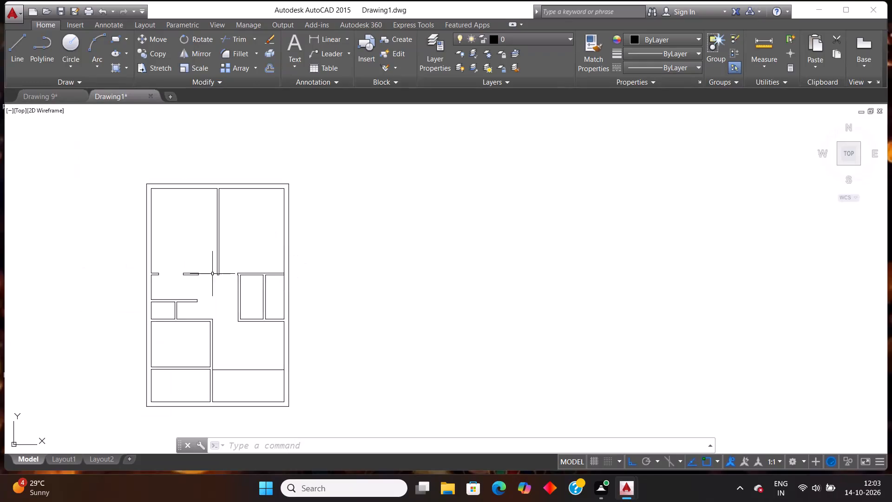
# Extend the upper inner line of the left small room on the right side to its left wall's outer line.
pyautogui.scroll(1, 176, 304)
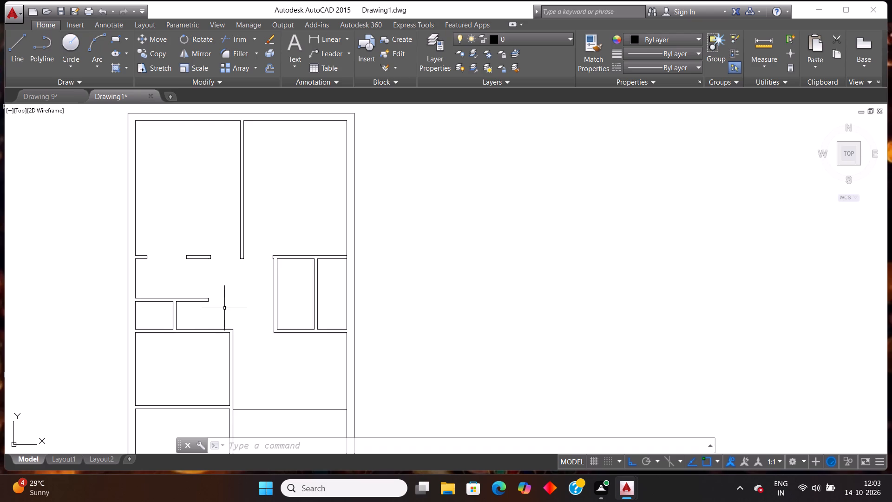
pyautogui.press('Escape')
pyautogui.write('ex')
pyautogui.press('Return')
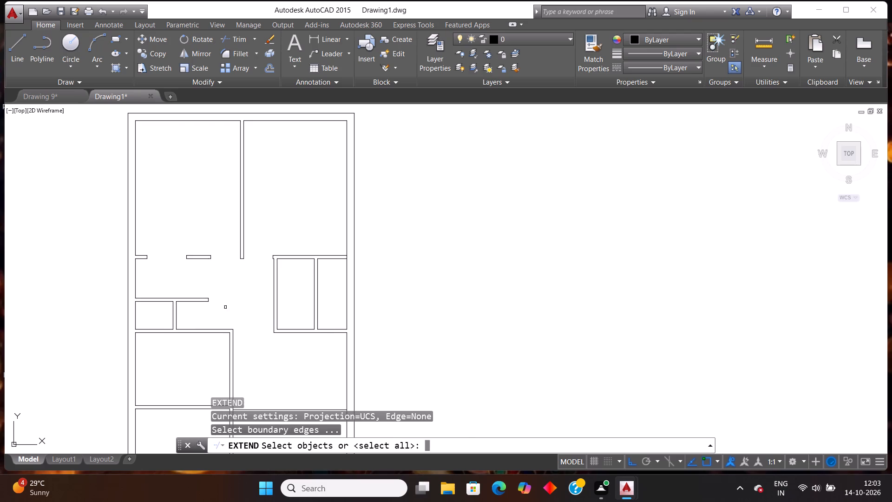
pyautogui.press('Return')
pyautogui.scroll(-3, 286, 287)
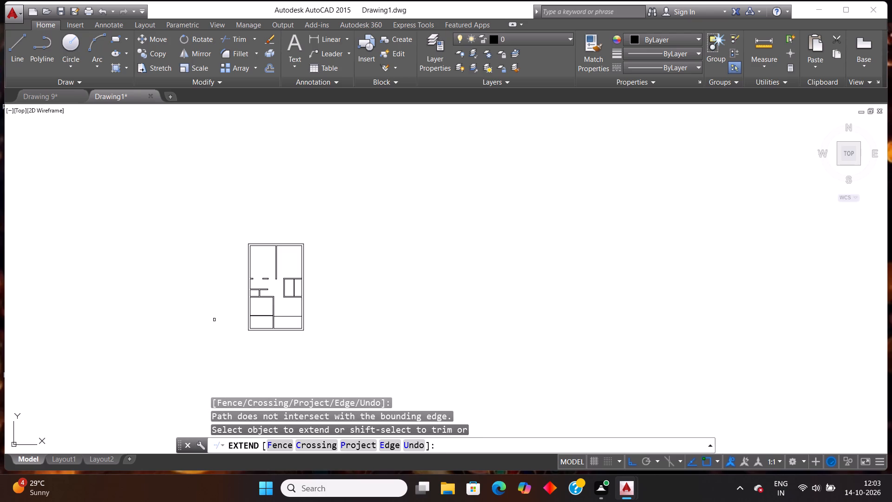
pyautogui.scroll(2, 214, 321)
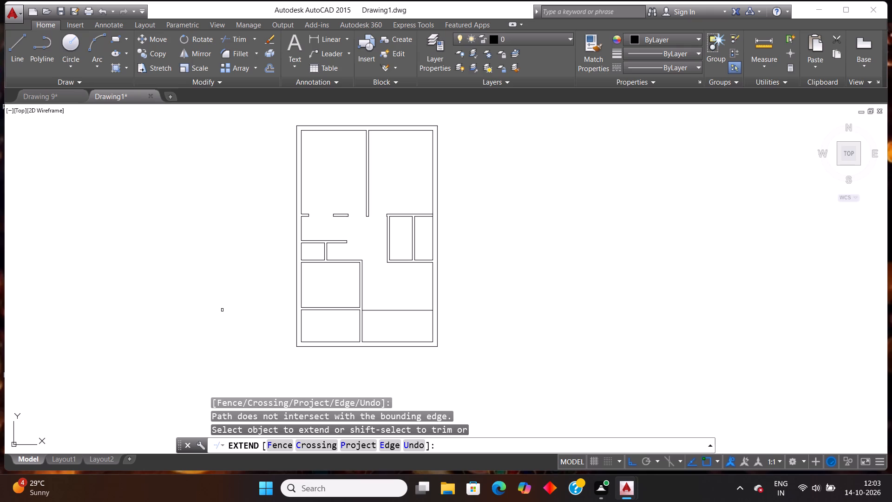
pyautogui.scroll(1, 411, 231)
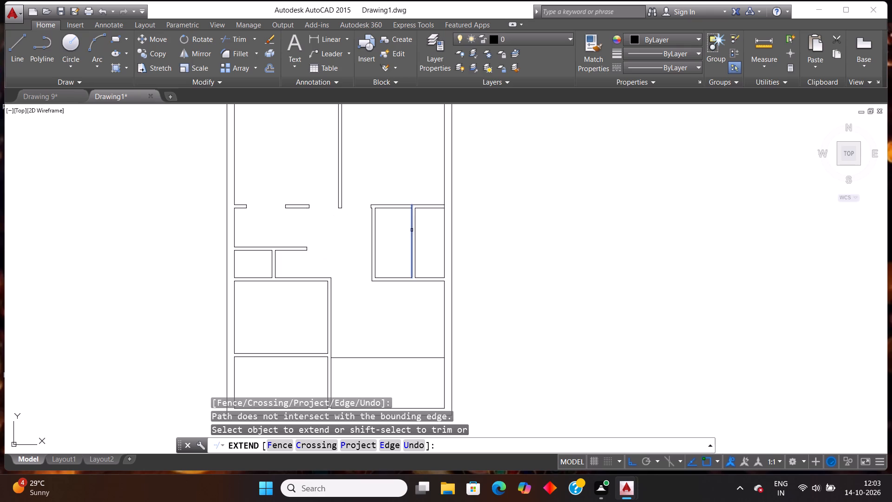
pyautogui.click(380, 208)
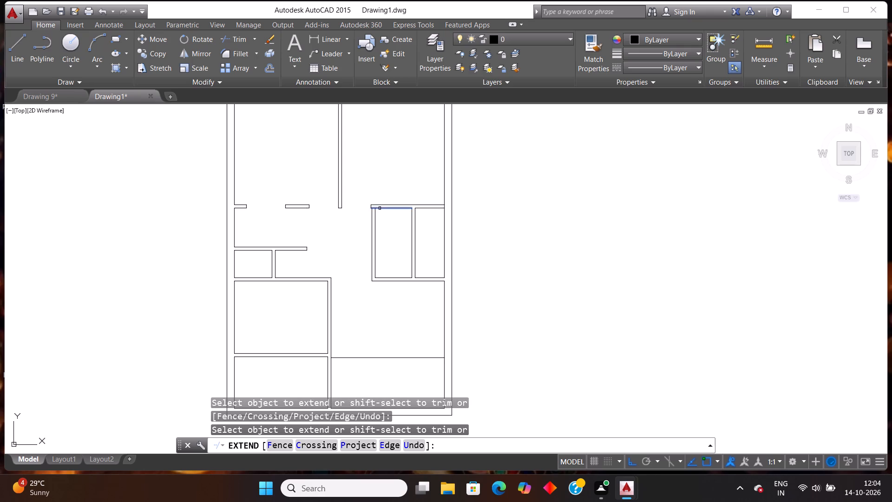
pyautogui.press('Escape')
# Offset the extended line 2" down into the small room.
pyautogui.press('i')
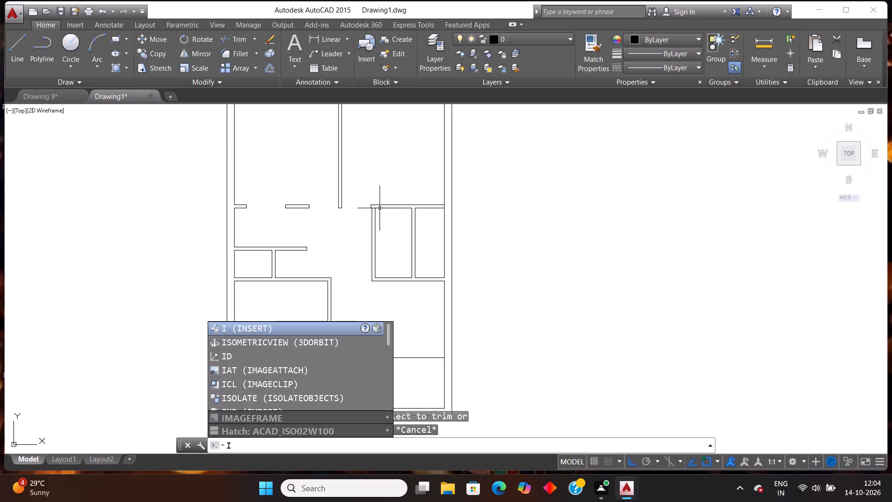
pyautogui.press('BackSpace')
pyautogui.write('off')
pyautogui.press('Return')
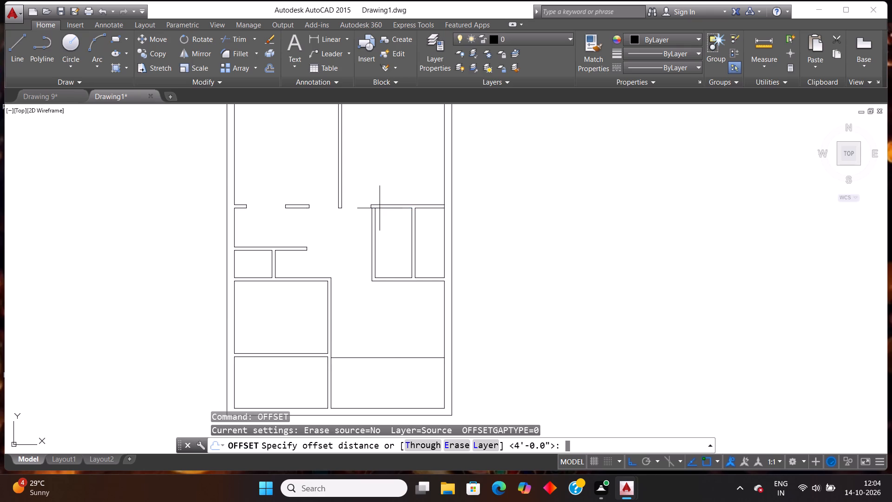
pyautogui.write('2"')
pyautogui.press('Return')
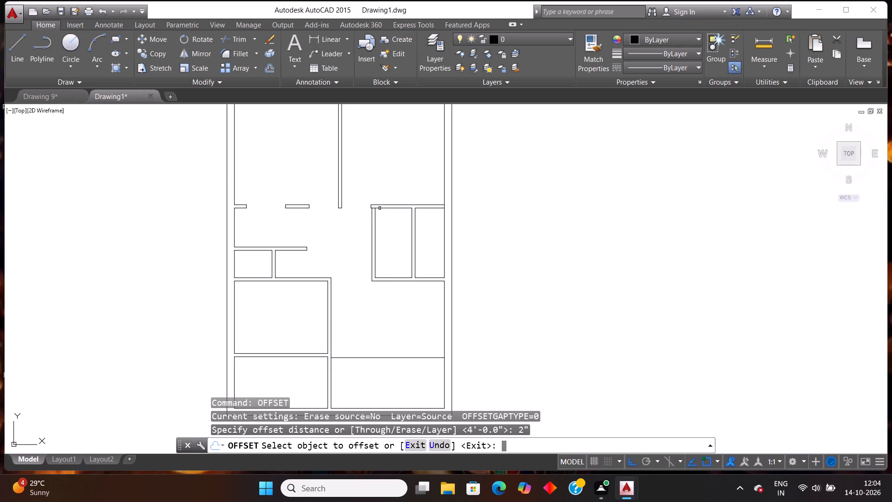
pyautogui.click(380, 209)
pyautogui.click(387, 232)
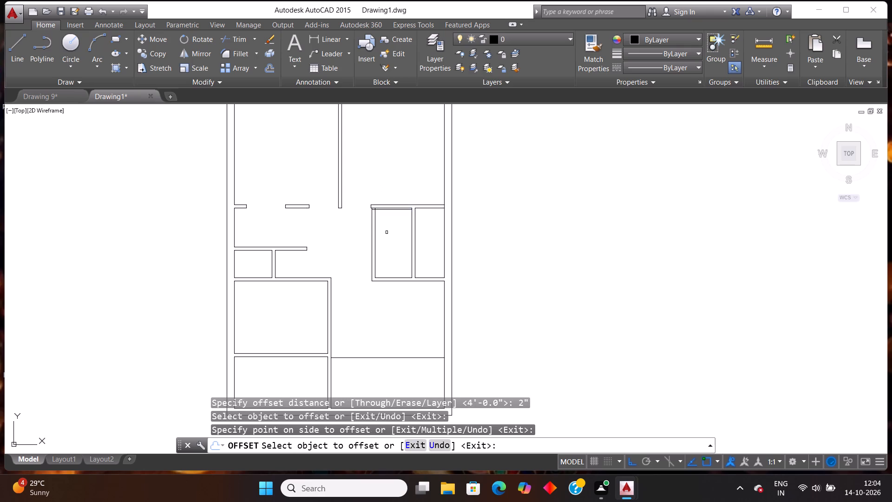
pyautogui.press('Escape')
# Offset the new 2" line 2'6" further down into the small room.
pyautogui.write('off')
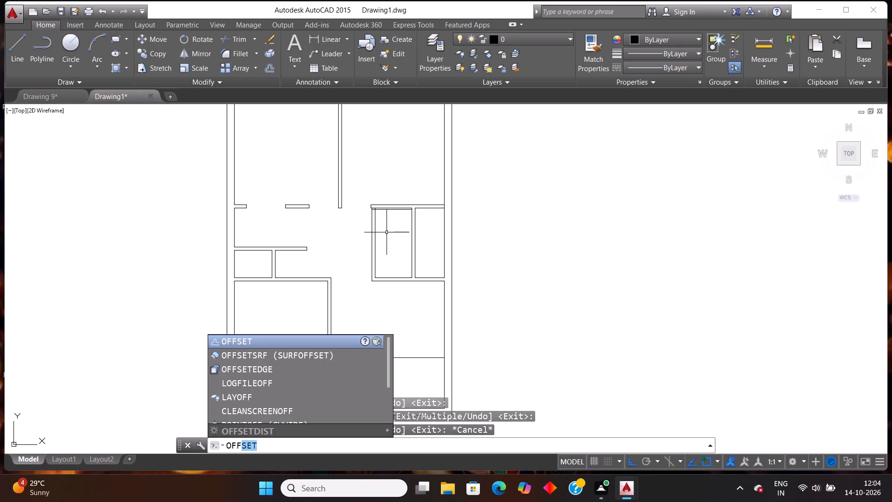
pyautogui.press('Return')
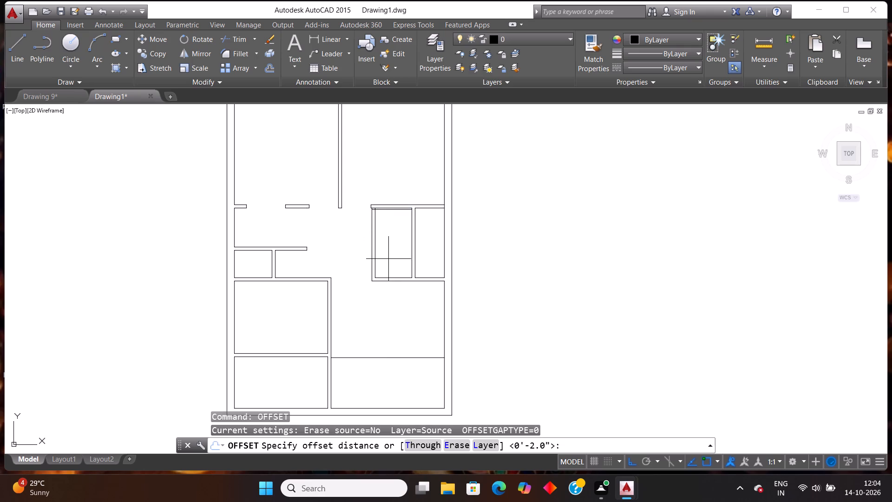
pyautogui.write('2\'6"')
pyautogui.press('Return')
pyautogui.scroll(2, 380, 231)
pyautogui.scroll(1, 395, 195)
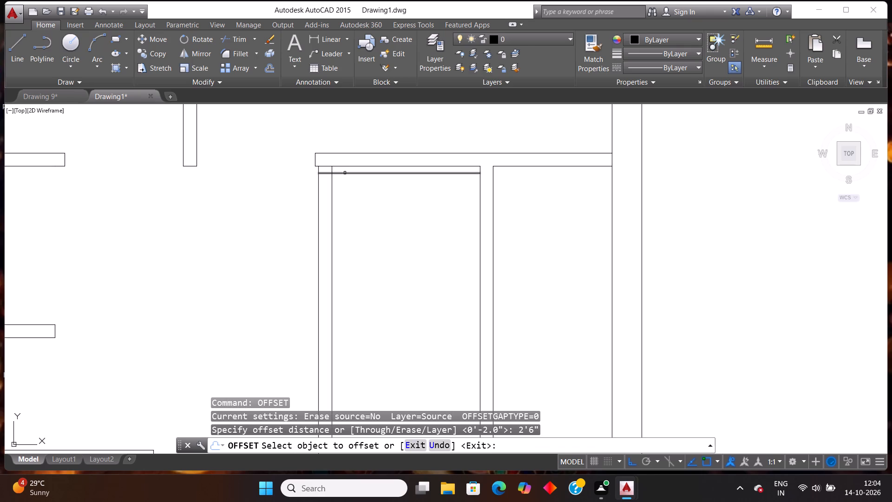
pyautogui.click(345, 173)
pyautogui.click(387, 310)
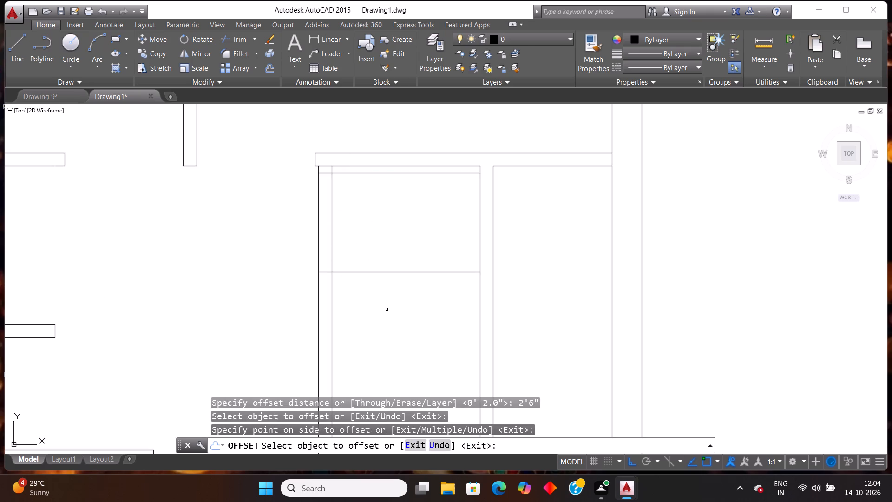
pyautogui.press('Escape')
# Trim the small room's left wall lines between the two offset lines to cut a 2'6" opening.
pyautogui.write('tr')
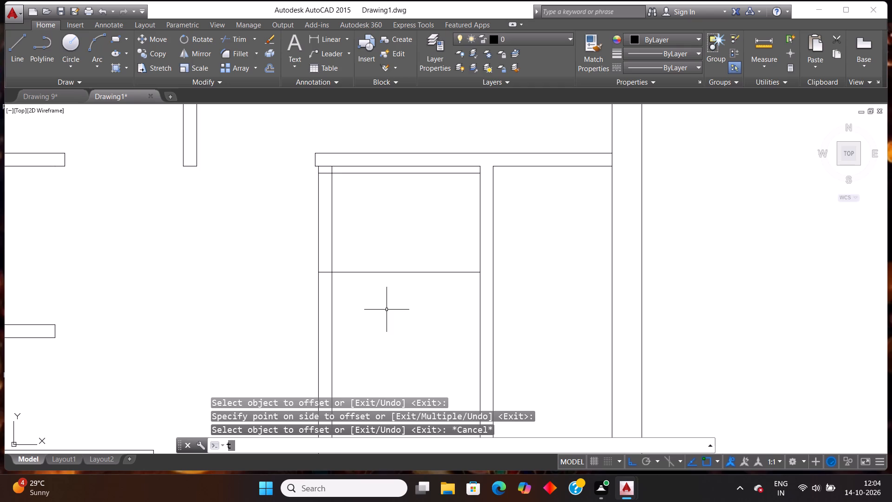
pyautogui.press('Return')
pyautogui.press('Return')
pyautogui.click(361, 232)
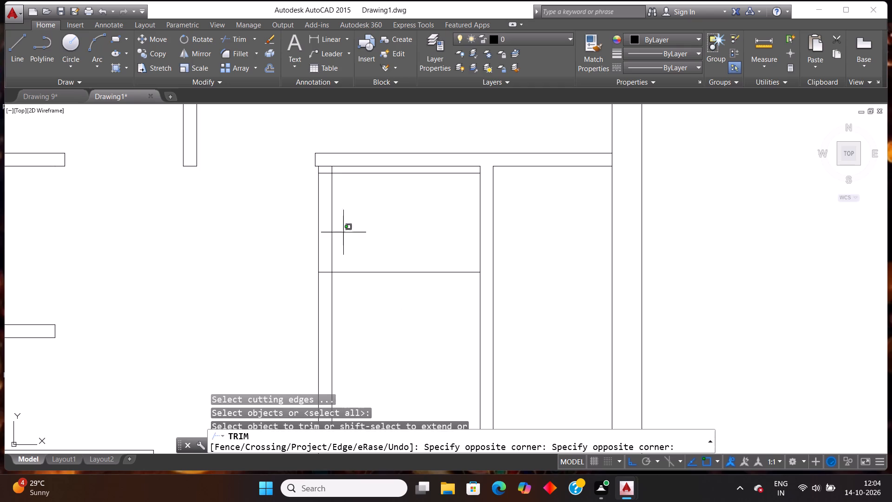
pyautogui.click(275, 220)
# Trim away the leftover offset lines inside the small room and the line closing off the stub above the opening.
pyautogui.scroll(1, 402, 181)
pyautogui.click(382, 166)
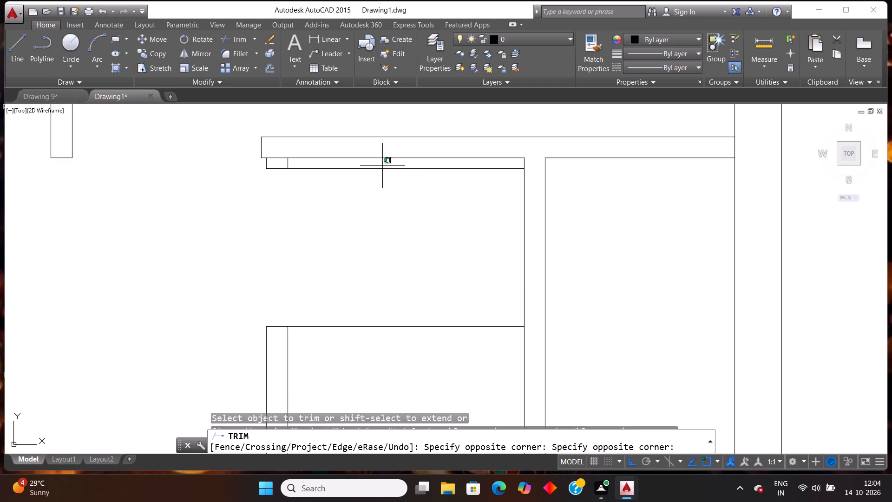
pyautogui.click(386, 193)
pyautogui.scroll(-3, 387, 215)
pyautogui.scroll(2, 336, 189)
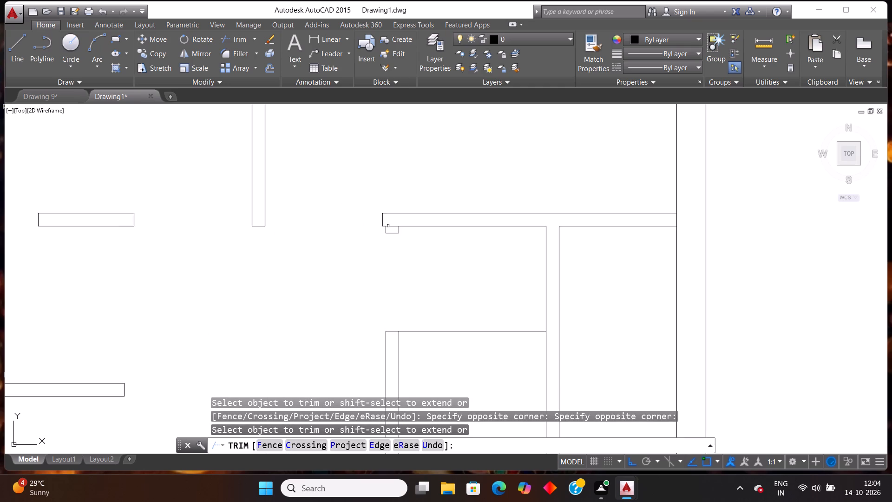
pyautogui.scroll(2, 388, 226)
pyautogui.click(398, 241)
pyautogui.click(392, 221)
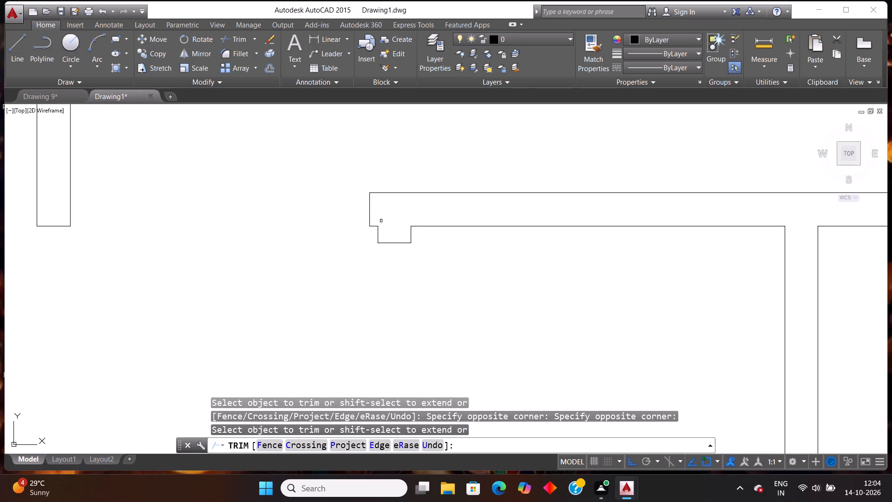
pyautogui.scroll(-3, 376, 232)
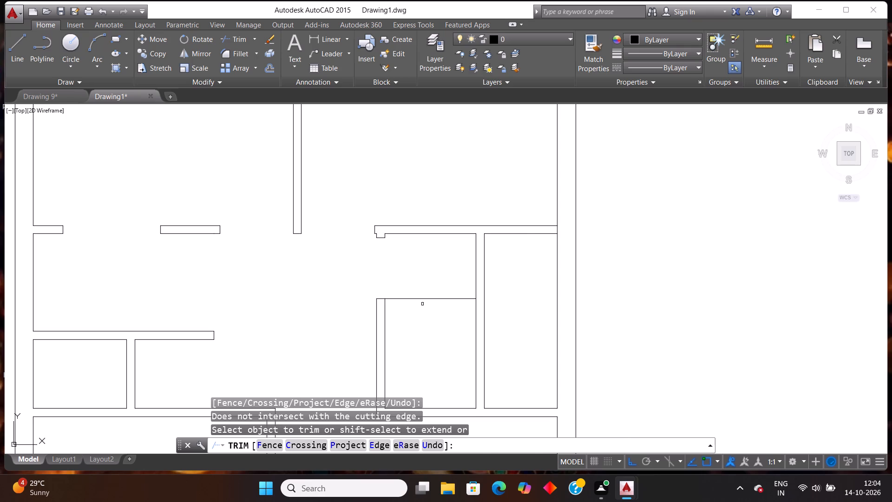
pyautogui.click(408, 325)
pyautogui.click(425, 246)
pyautogui.scroll(-2, 412, 338)
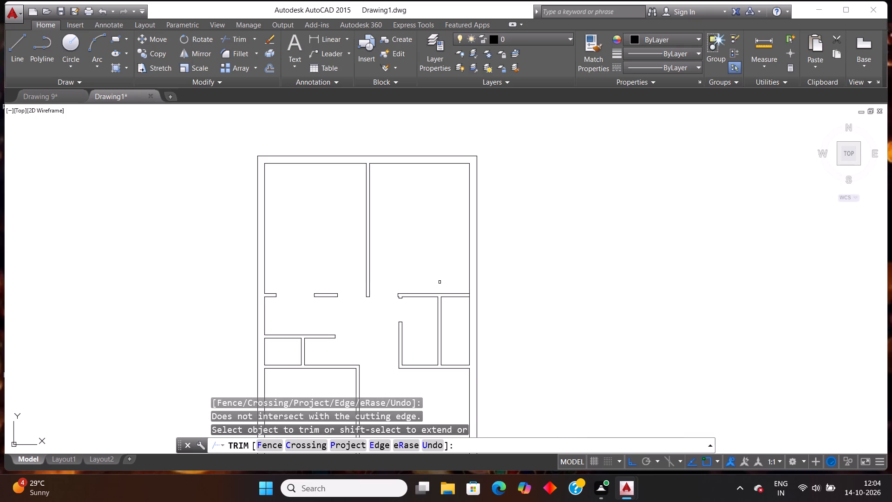
pyautogui.scroll(2, 463, 303)
pyautogui.scroll(-1, 450, 303)
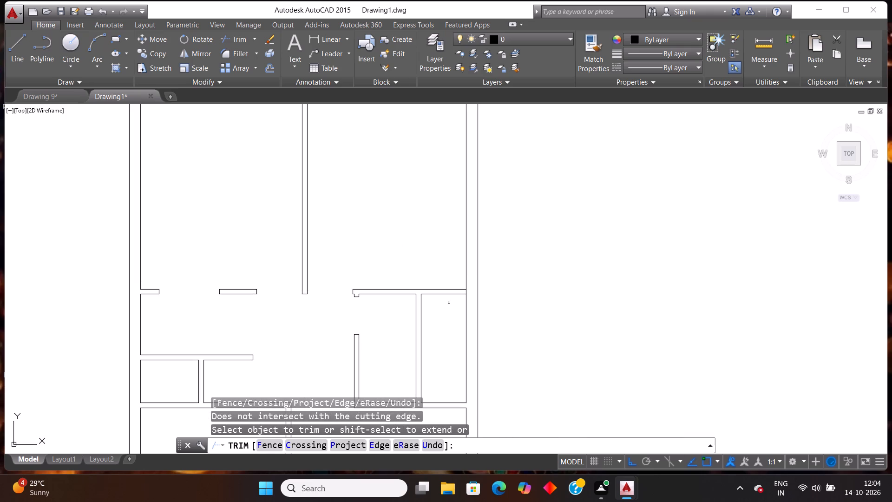
pyautogui.scroll(-1, 449, 303)
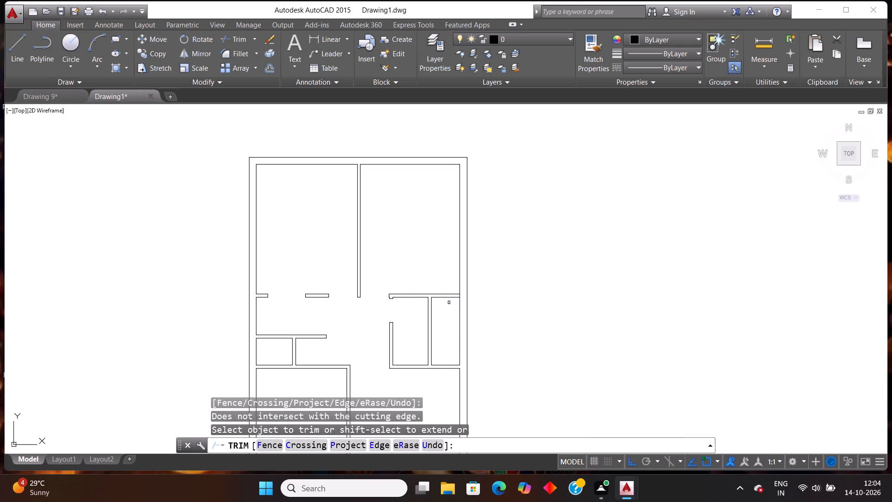
pyautogui.scroll(-1, 449, 303)
pyautogui.scroll(-1, 439, 347)
pyautogui.scroll(1, 490, 371)
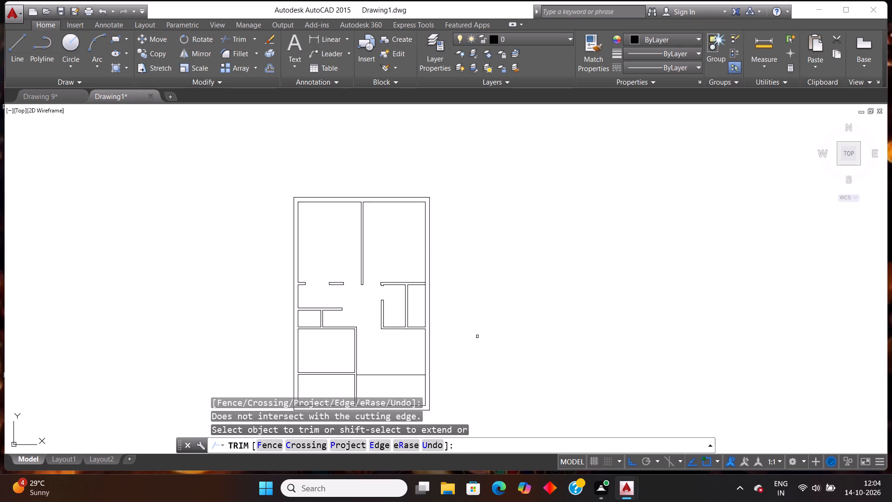
pyautogui.scroll(-2, 469, 322)
pyautogui.scroll(2, 414, 343)
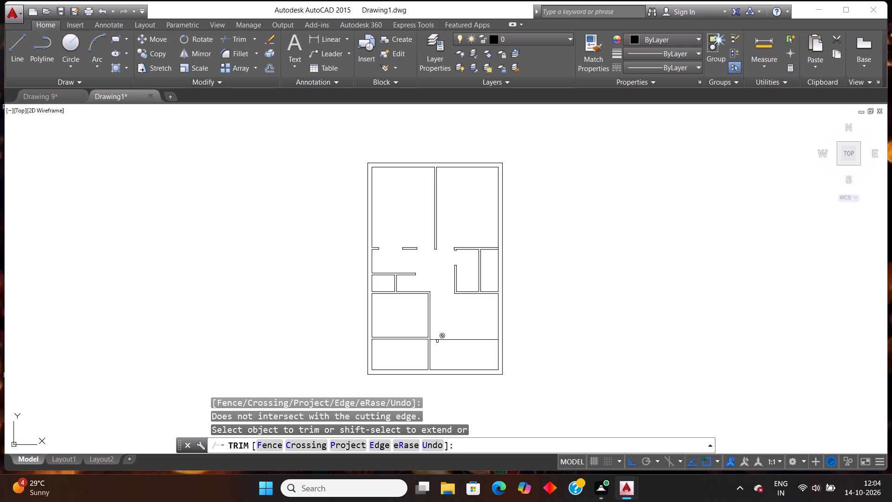
pyautogui.press('Escape')
# Extend the left small rooms' partition right line down and the lower room's right wall inner line up across the horizontal wall.
pyautogui.write('ex')
pyautogui.press('Return')
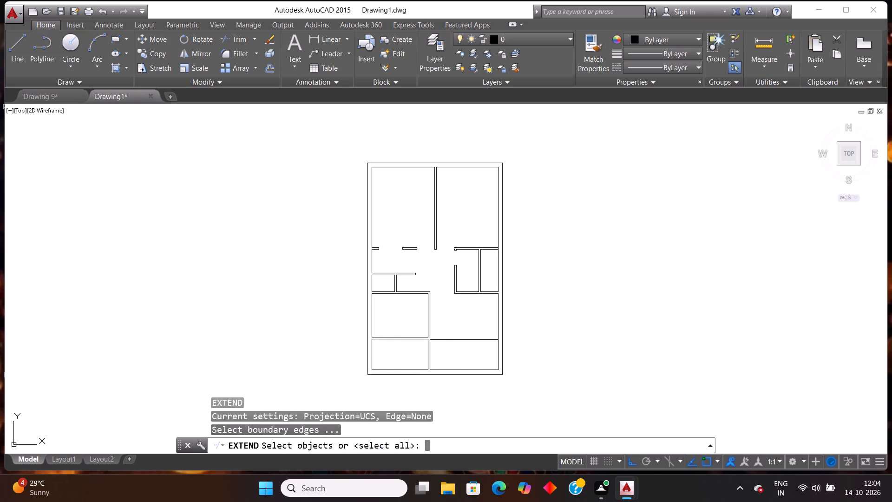
pyautogui.press('Return')
pyautogui.scroll(1, 422, 280)
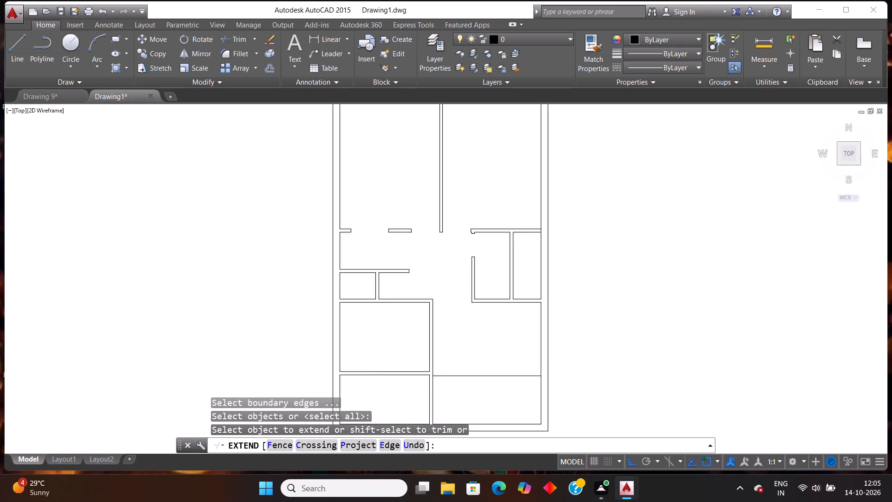
pyautogui.scroll(1, 422, 280)
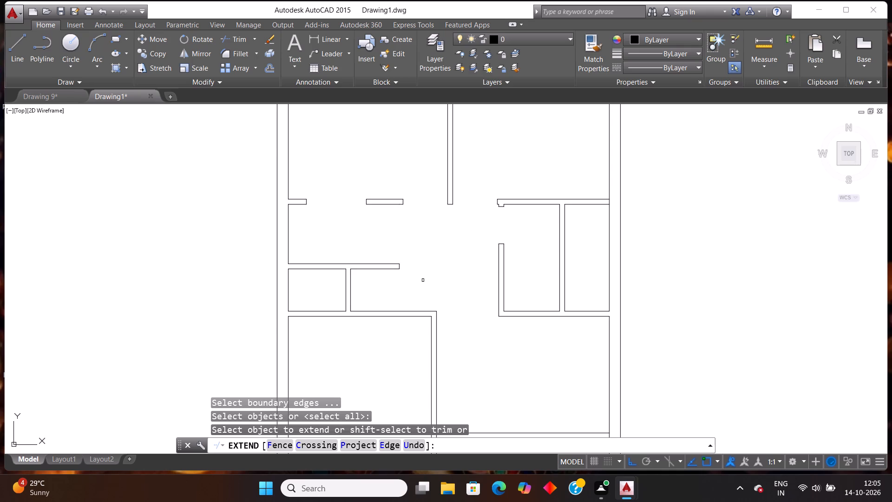
pyautogui.scroll(1, 399, 346)
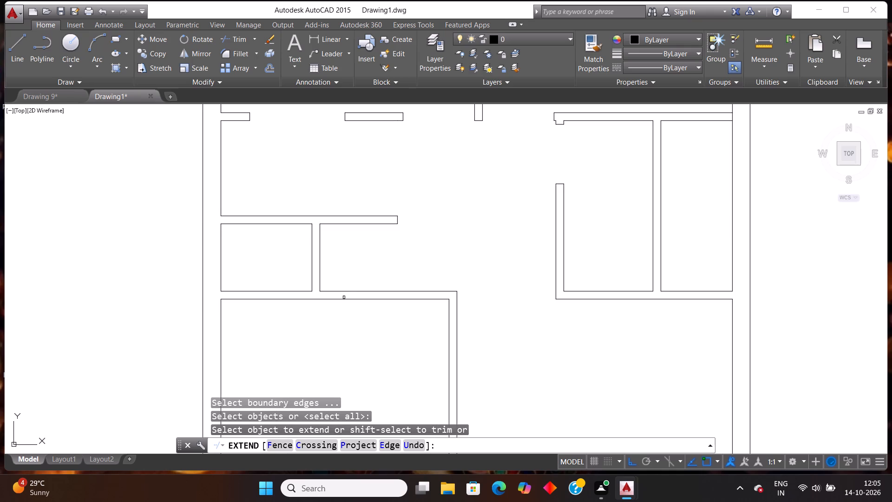
pyautogui.click(320, 286)
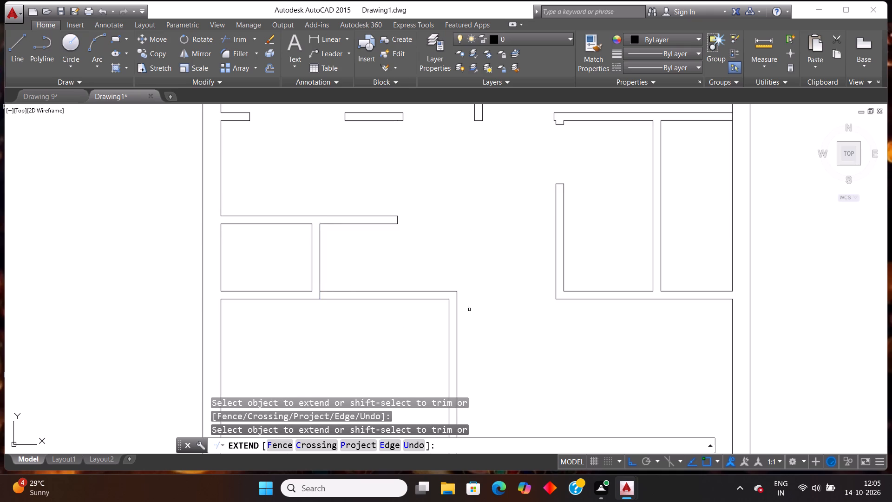
pyautogui.click(448, 313)
pyautogui.press('Escape')
# Trim both horizontal wall lines between the two extended lines to open the wall above the lower-left room.
pyautogui.write('tr')
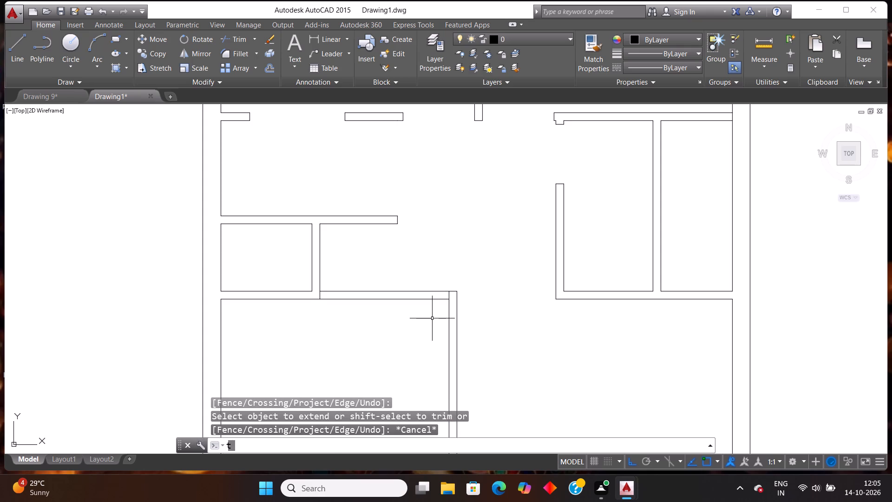
pyautogui.press('Return')
pyautogui.press('Return')
pyautogui.click(432, 318)
pyautogui.click(417, 280)
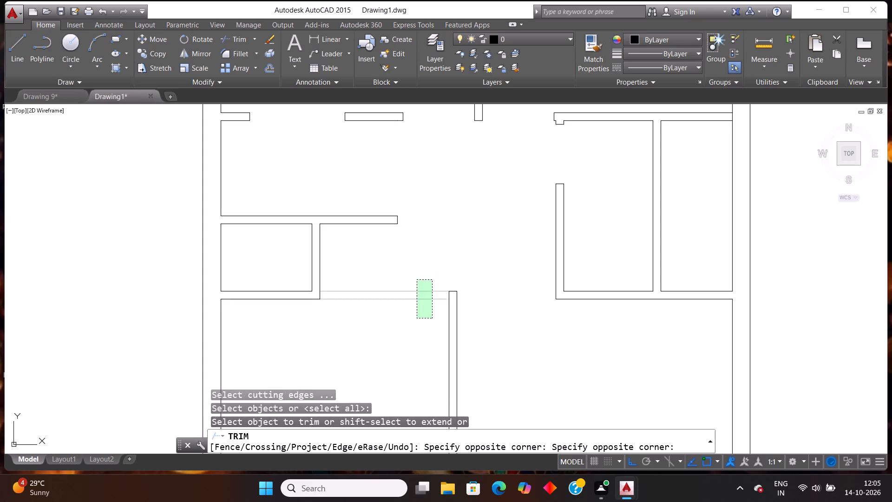
pyautogui.scroll(-2, 323, 310)
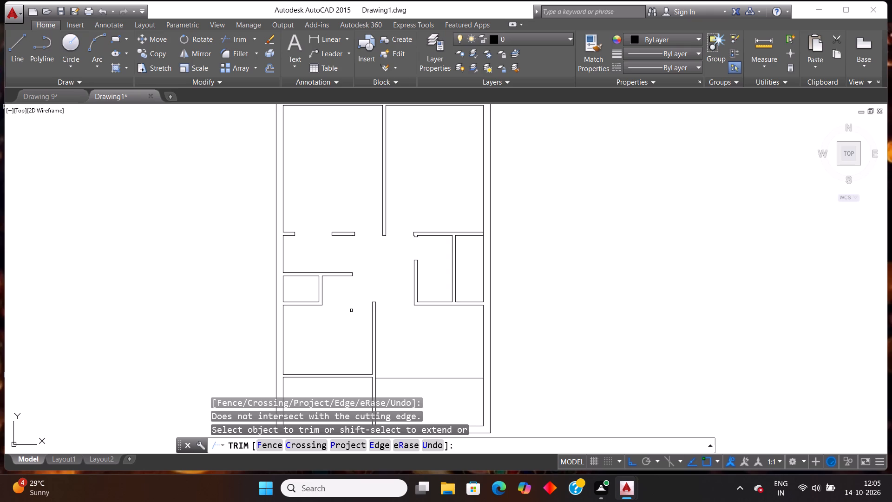
# Extend both right wall lines of the small left room up to the upper line of the horizontal wall above it.
pyautogui.scroll(-1, 336, 319)
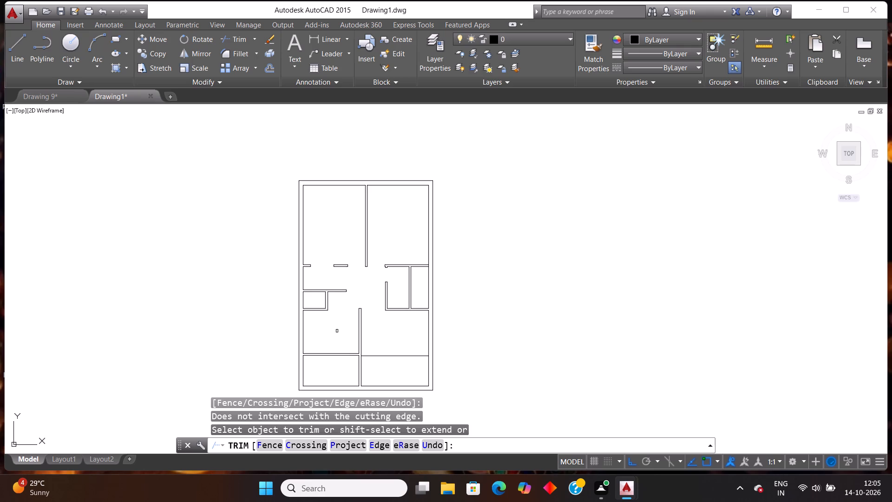
pyautogui.scroll(-1, 337, 332)
pyautogui.scroll(2, 341, 362)
pyautogui.scroll(1, 315, 321)
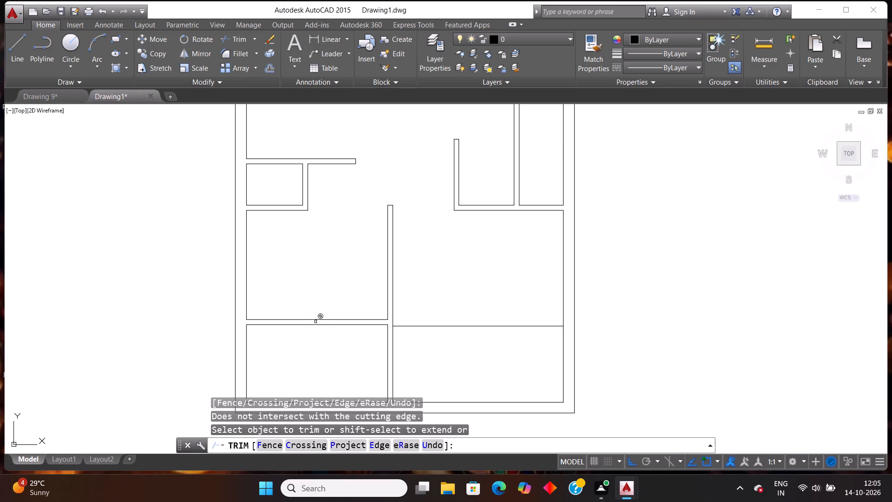
pyautogui.scroll(-1, 321, 321)
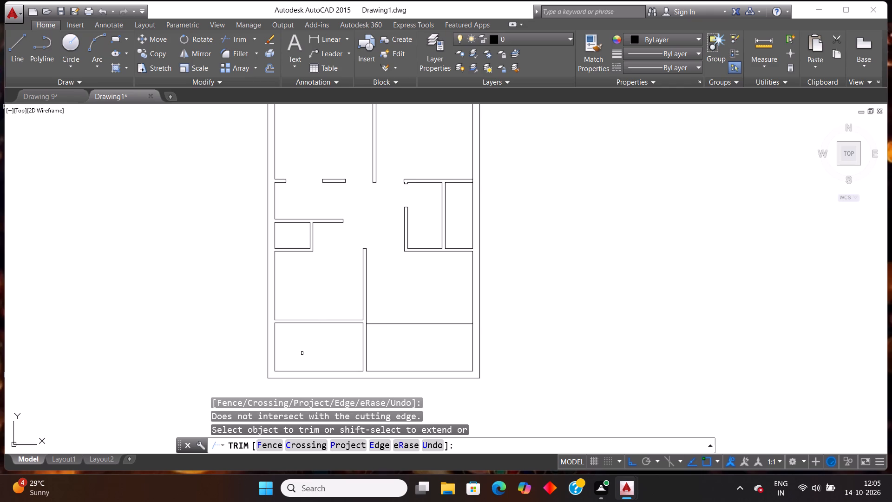
pyautogui.press('Escape')
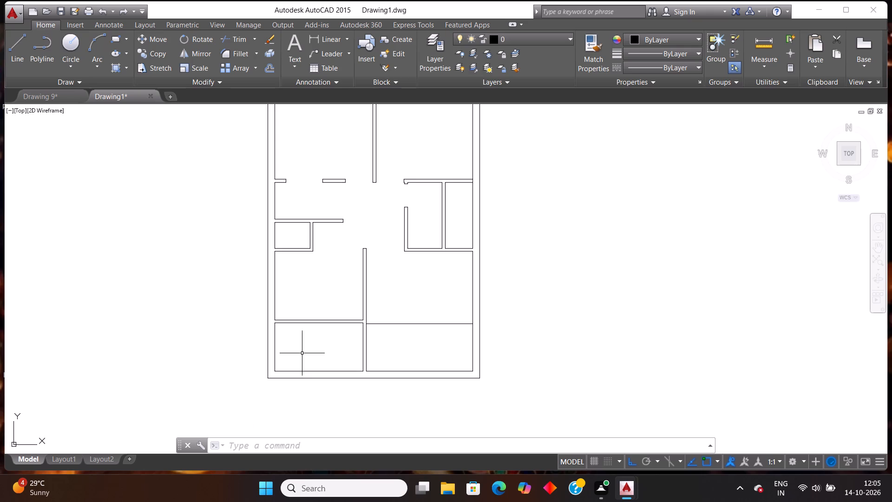
pyautogui.press('Escape')
pyautogui.write('ex')
pyautogui.press('Return')
pyautogui.press('Return')
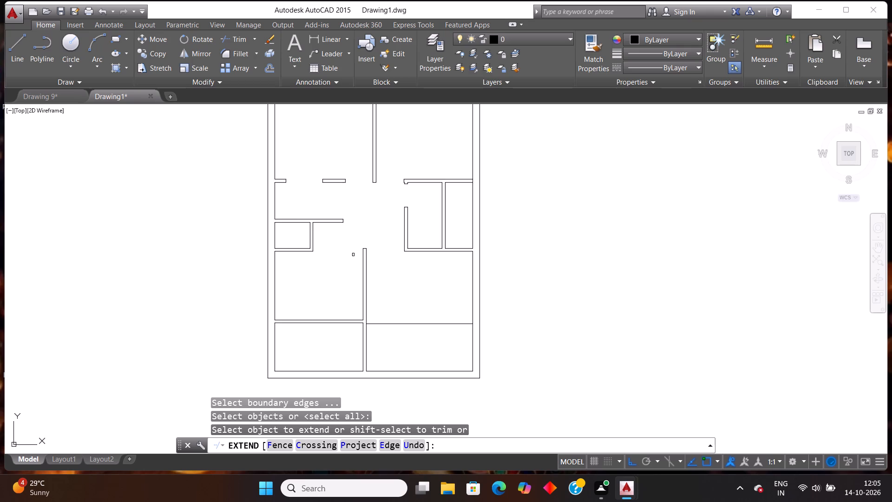
pyautogui.click(306, 224)
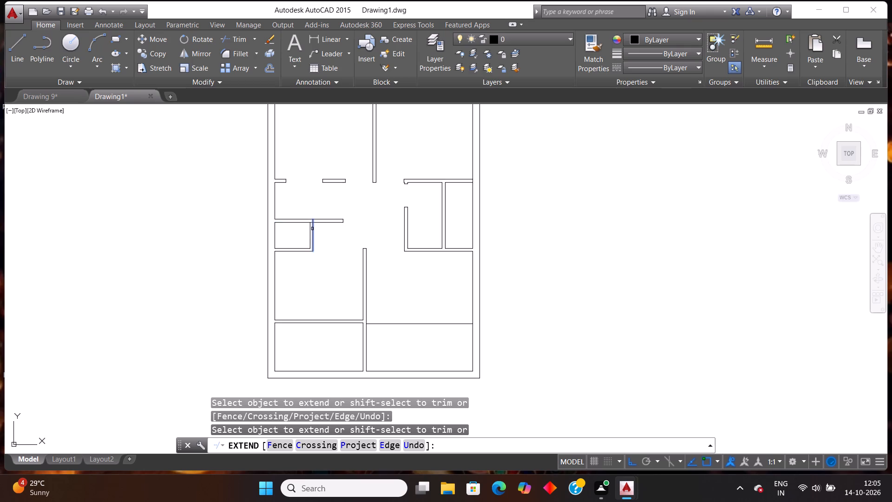
pyautogui.click(313, 229)
pyautogui.click(310, 231)
# Trim the upper line of the horizontal wall beyond the small left room and the line pieces inside the room's upper-right wall corner.
pyautogui.press('Escape')
pyautogui.write('tr')
pyautogui.press('Return')
pyautogui.press('Return')
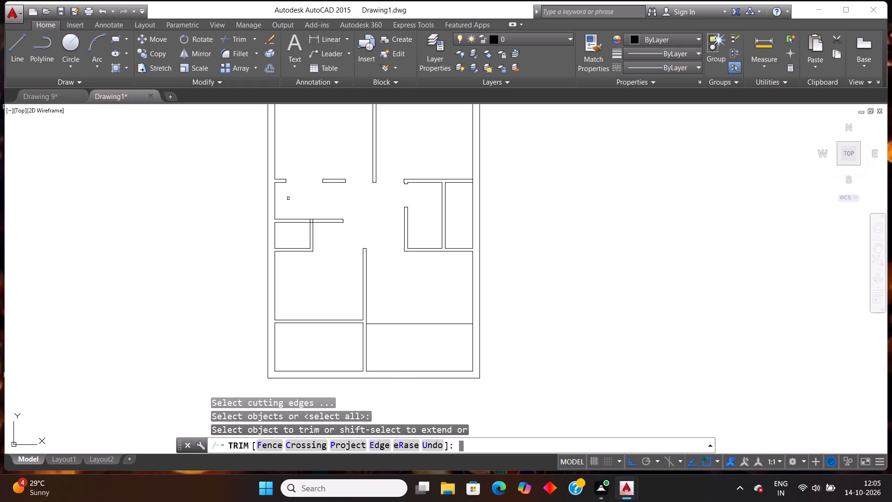
pyautogui.click(328, 231)
pyautogui.click(323, 210)
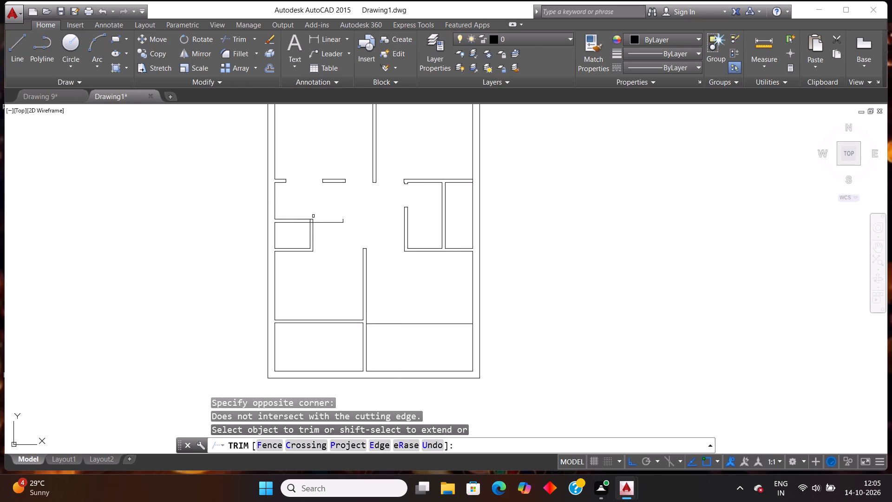
pyautogui.scroll(2, 312, 217)
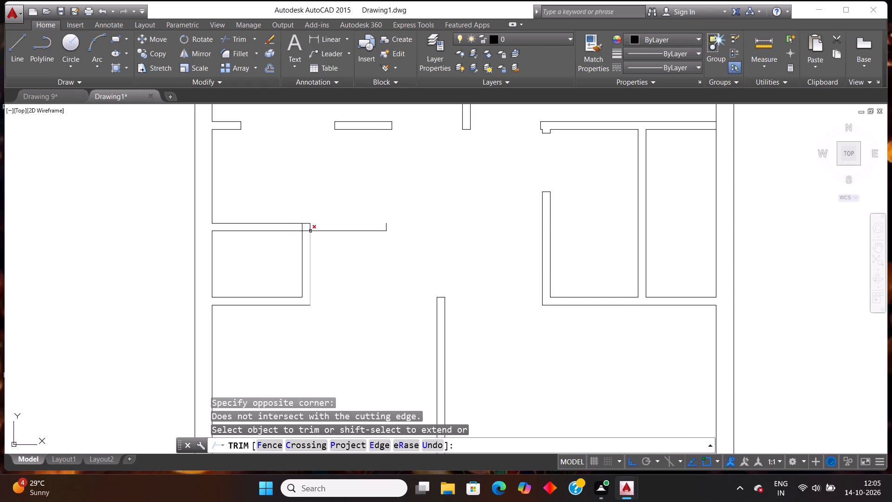
pyautogui.scroll(2, 311, 230)
pyautogui.click(296, 237)
pyautogui.click(293, 218)
pyautogui.click(289, 222)
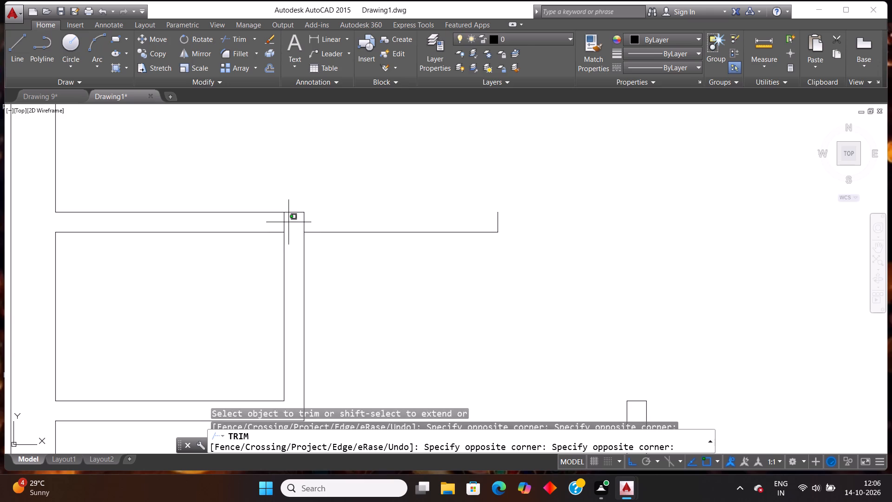
pyautogui.click(271, 223)
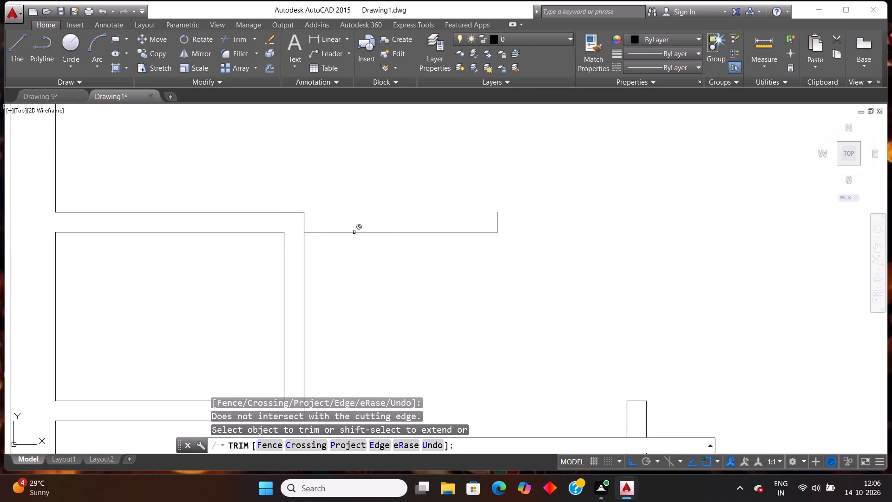
# Erase the leftover lower line of the horizontal wall and its short end line beyond the small left room.
pyautogui.click(354, 230)
pyautogui.click(374, 266)
pyautogui.press('Escape')
pyautogui.press('Escape')
pyautogui.click(478, 279)
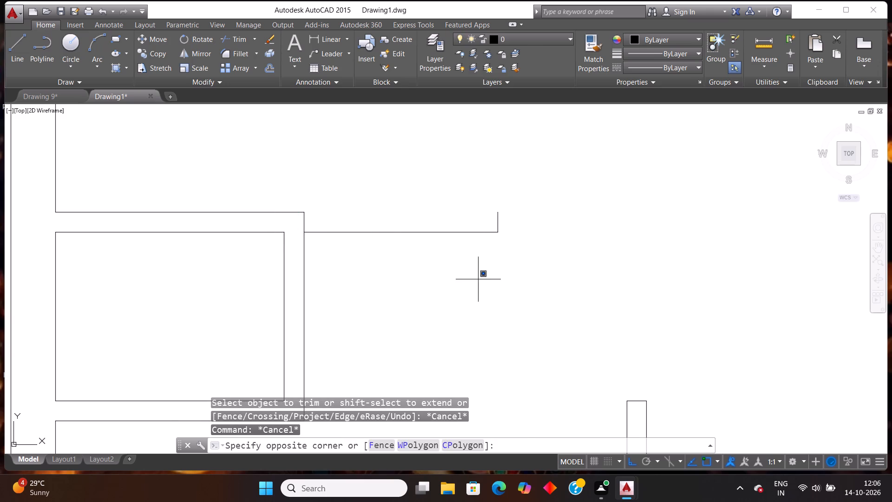
pyautogui.click(444, 196)
pyautogui.press('Delete')
pyautogui.click(538, 251)
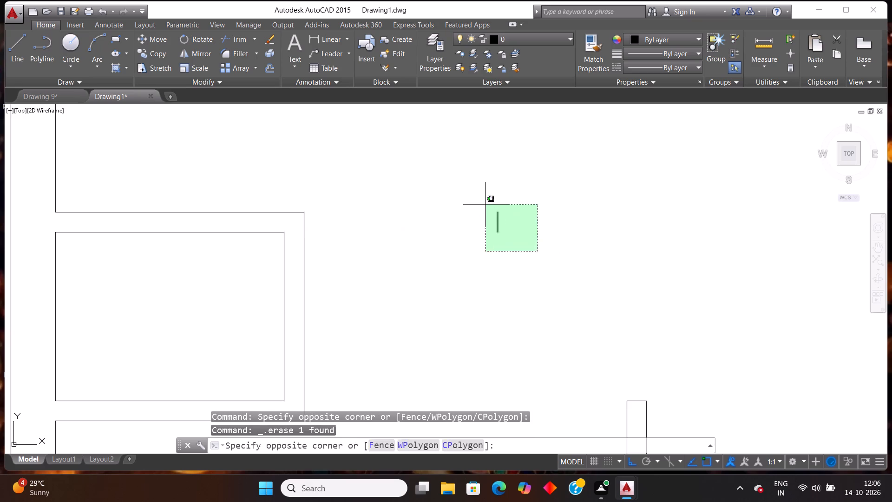
pyautogui.click(485, 205)
pyautogui.press('Delete')
# Extend the small left room's bottom and top inner wall lines to its outer right wall line.
pyautogui.scroll(-2, 489, 229)
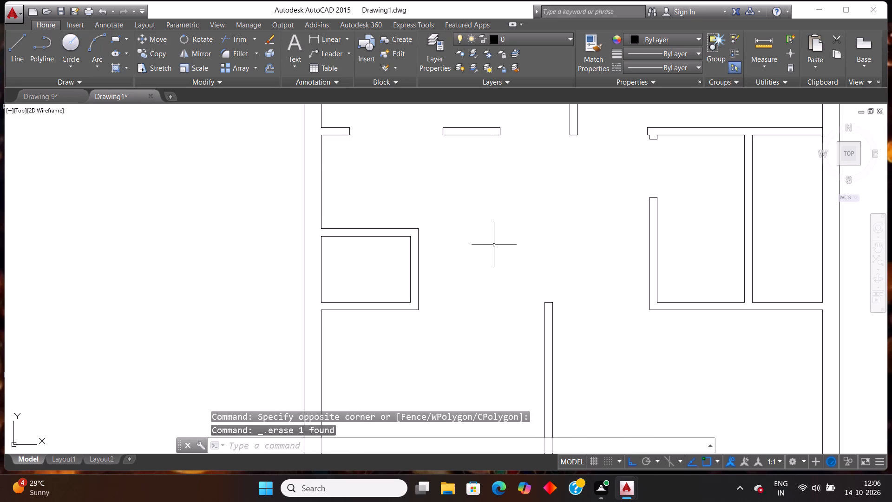
pyautogui.scroll(-1, 464, 244)
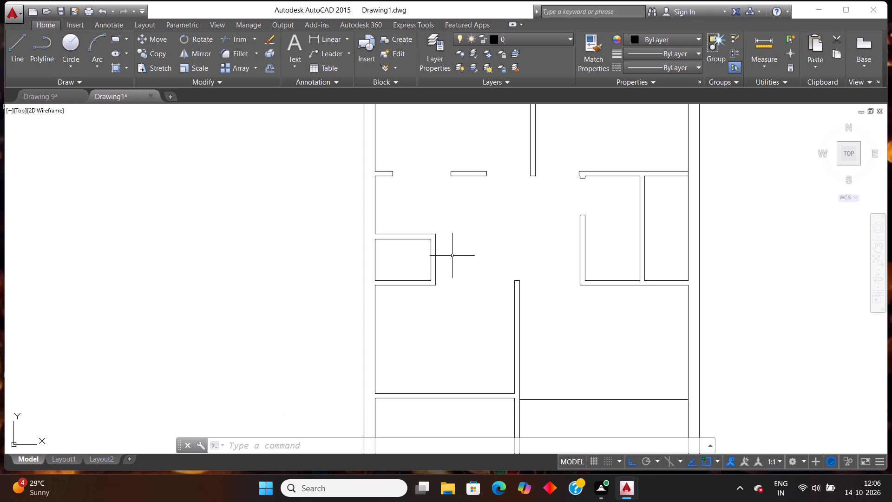
pyautogui.press('Escape')
pyautogui.write('ex')
pyautogui.press('Return')
pyautogui.press('Return')
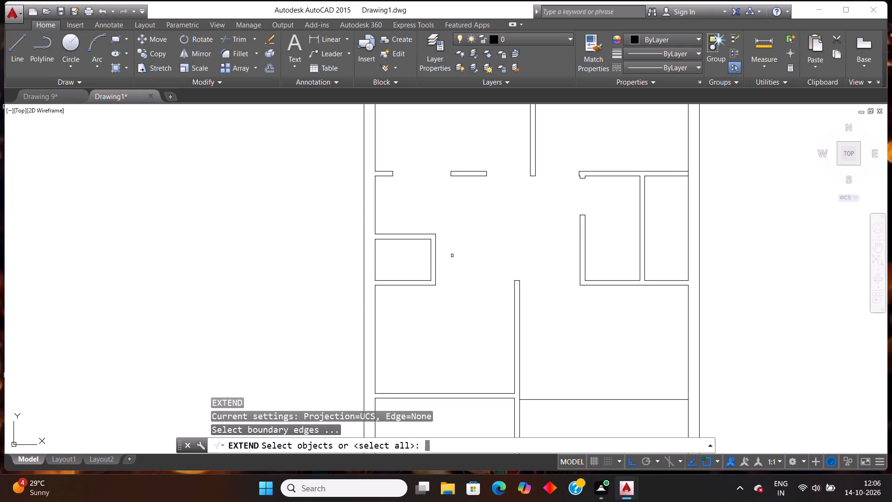
pyautogui.click(427, 280)
pyautogui.click(425, 238)
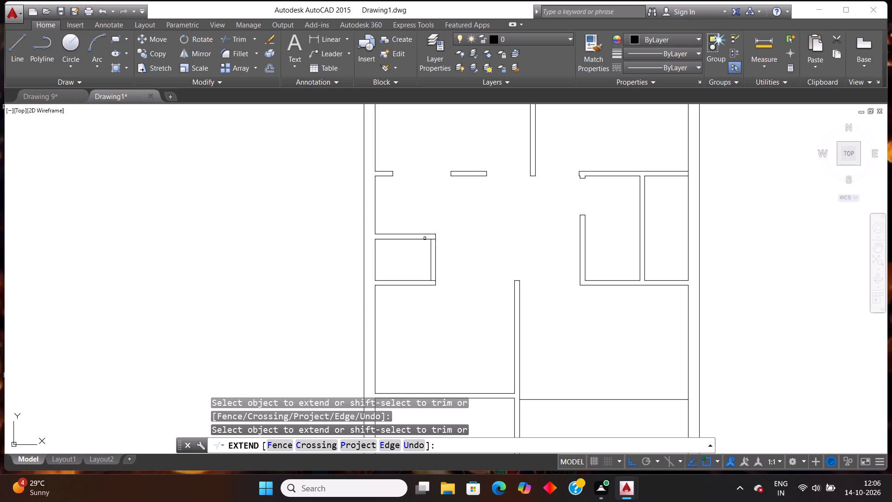
# Erase the inner vertical line of the small left room's right wall.
pyautogui.press('Escape')
pyautogui.write('tr')
pyautogui.press('Return')
pyautogui.press('Return')
pyautogui.scroll(2, 425, 249)
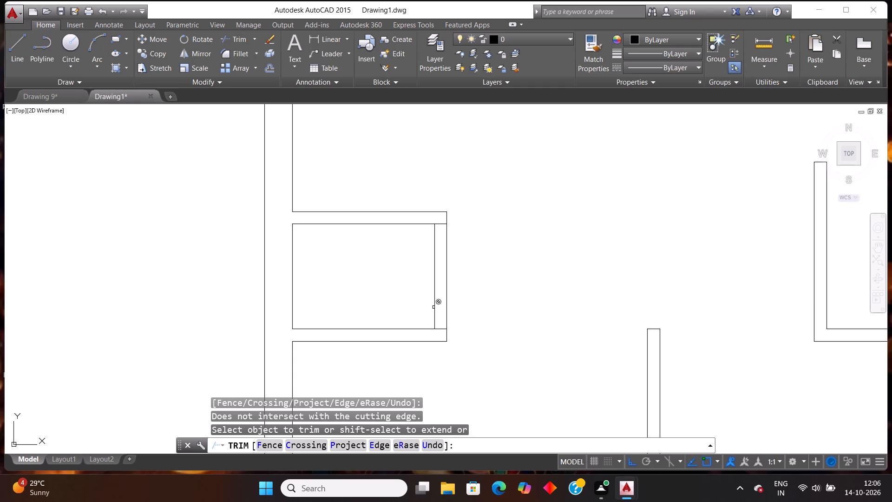
pyautogui.press('Escape')
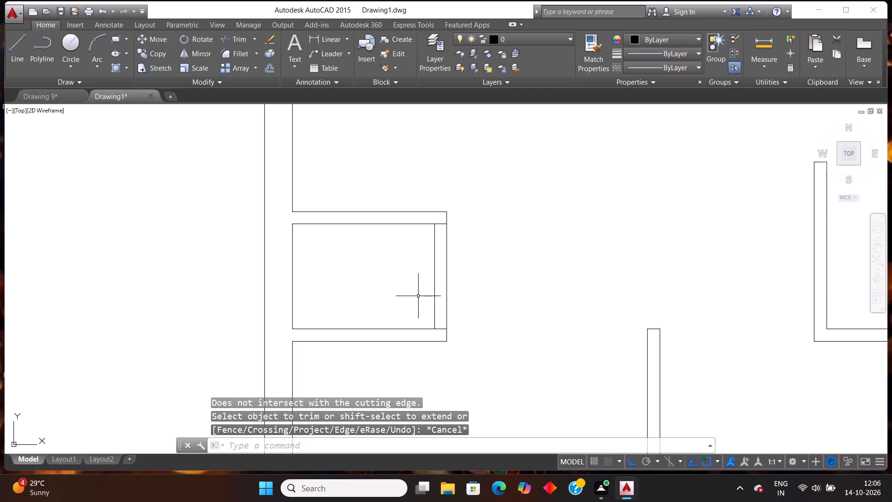
pyautogui.click(435, 292)
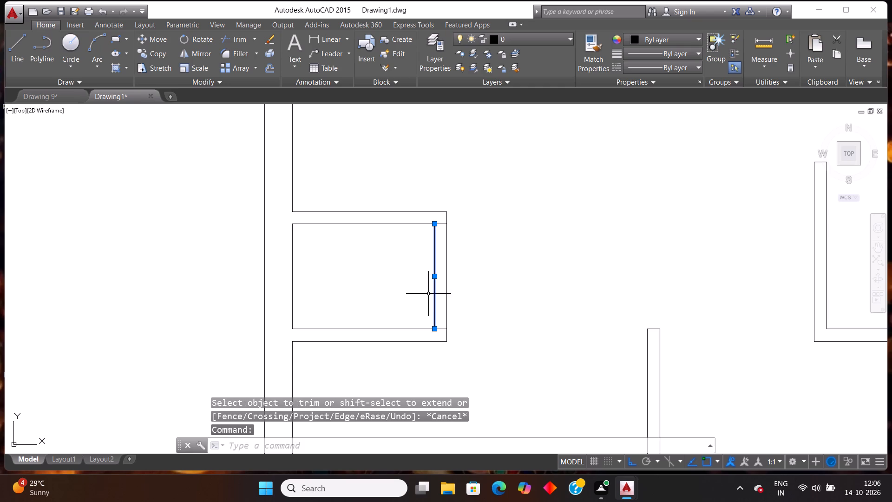
pyautogui.press('Delete')
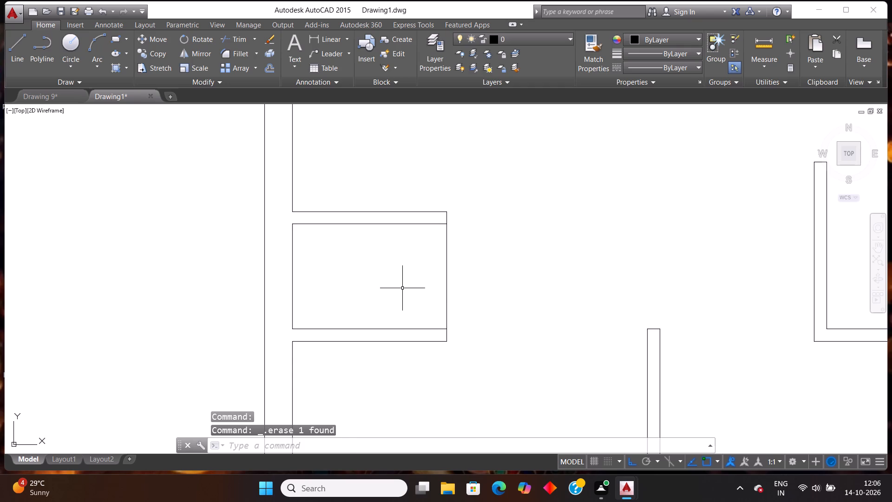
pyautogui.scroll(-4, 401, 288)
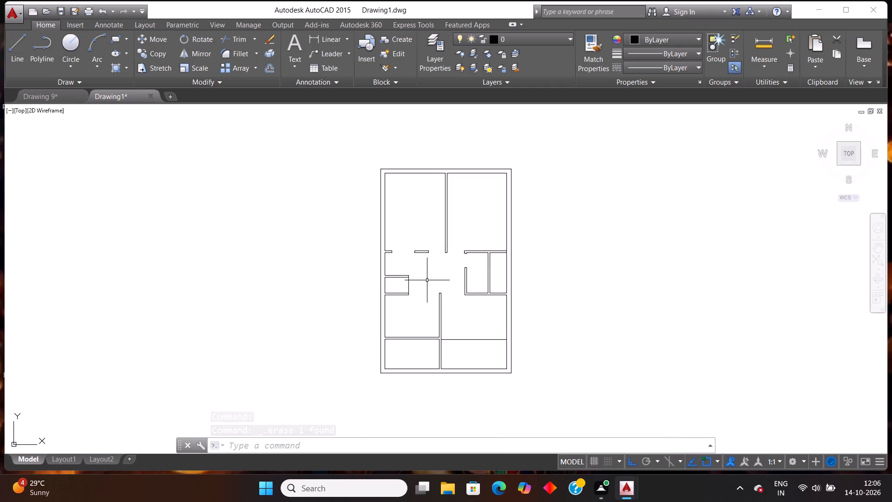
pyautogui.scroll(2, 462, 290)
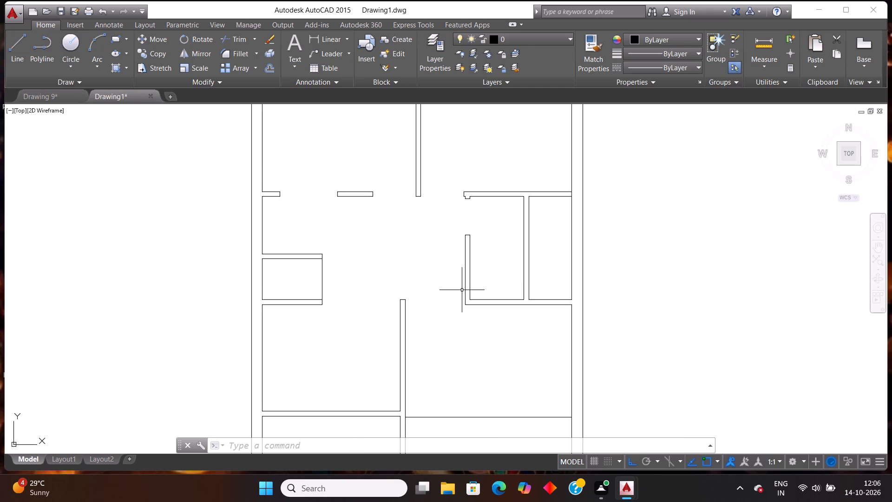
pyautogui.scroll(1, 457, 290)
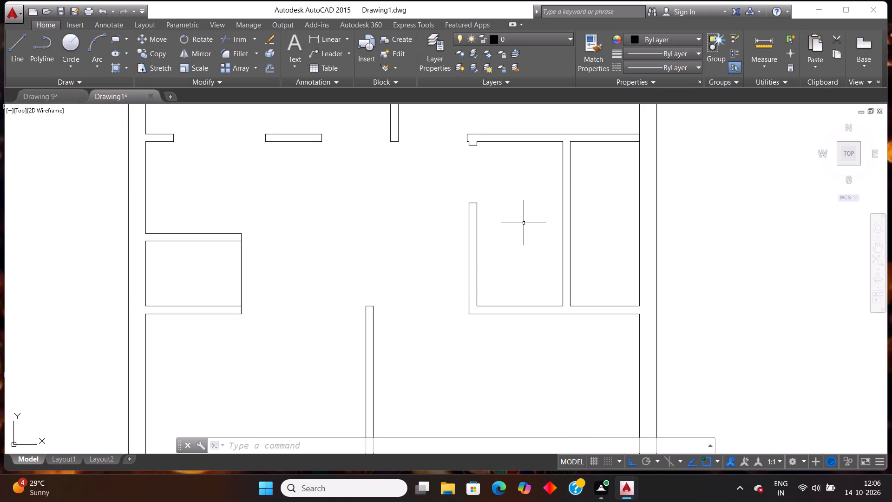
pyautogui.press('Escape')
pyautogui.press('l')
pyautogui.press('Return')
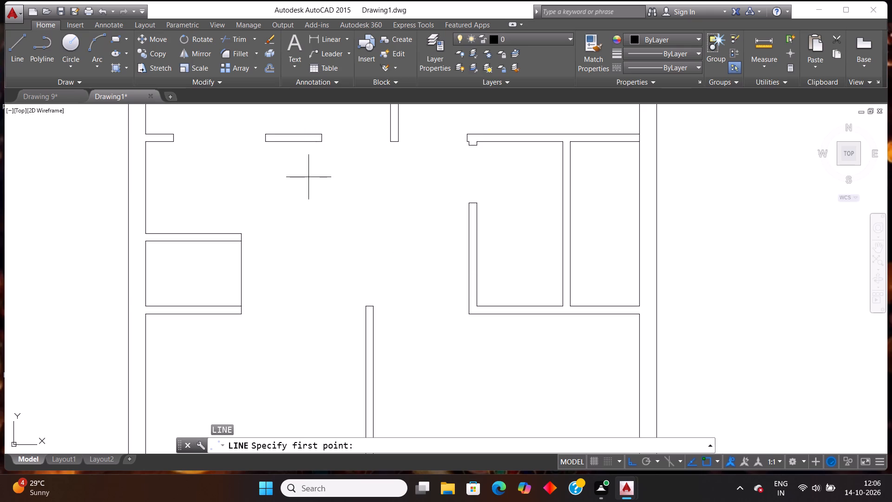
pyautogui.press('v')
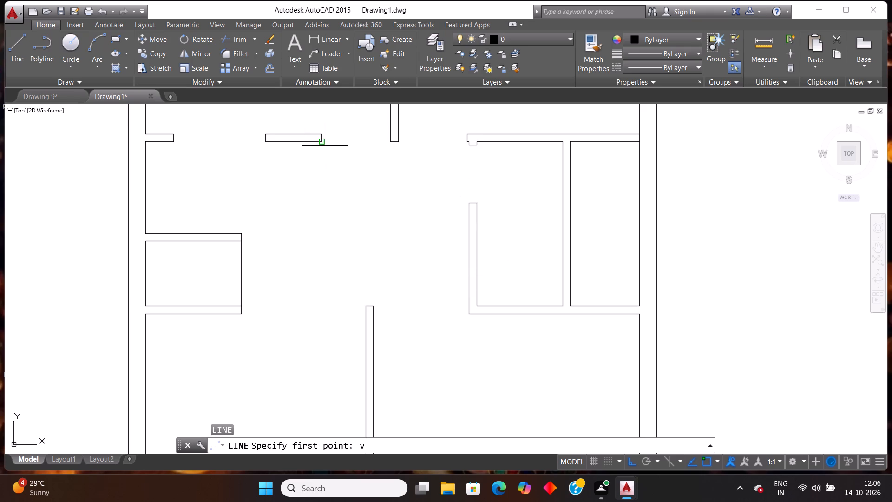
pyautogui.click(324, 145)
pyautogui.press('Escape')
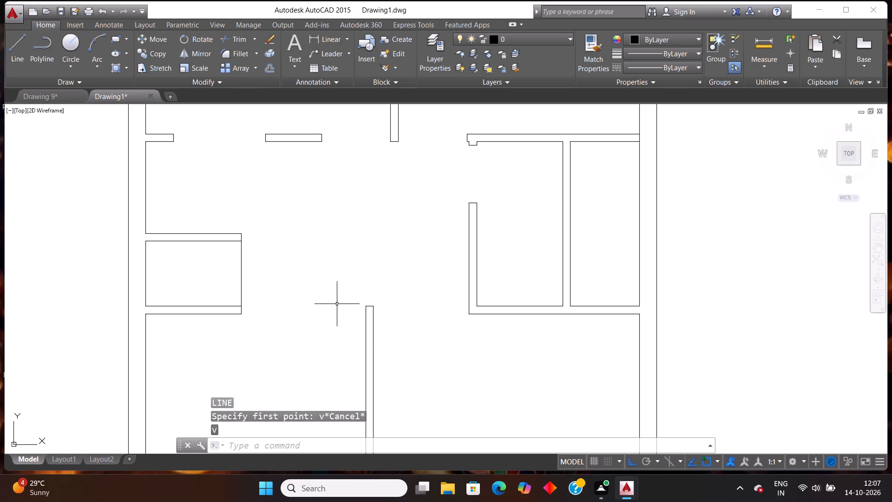
# Draw a vertical line from the lower-right corner of the short upper wall segment down past the small left room's bottom wall.
pyautogui.press('l')
pyautogui.press('Return')
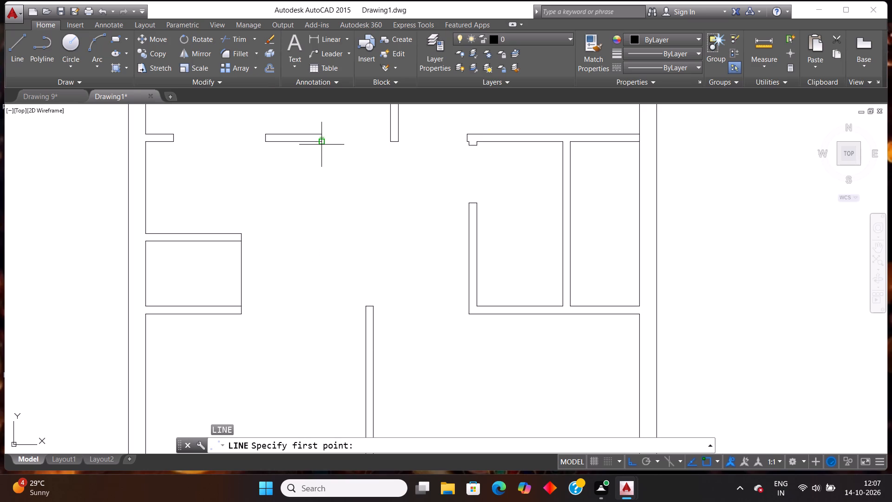
pyautogui.click(321, 145)
pyautogui.click(327, 362)
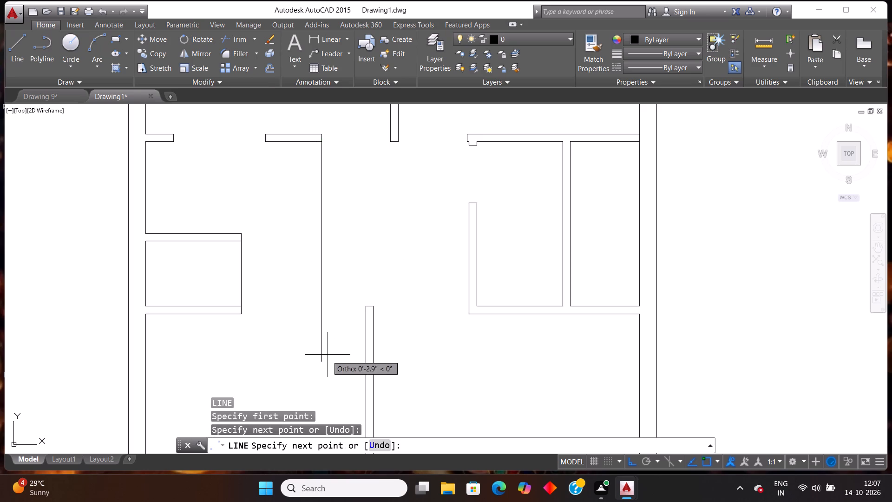
pyautogui.press('Escape')
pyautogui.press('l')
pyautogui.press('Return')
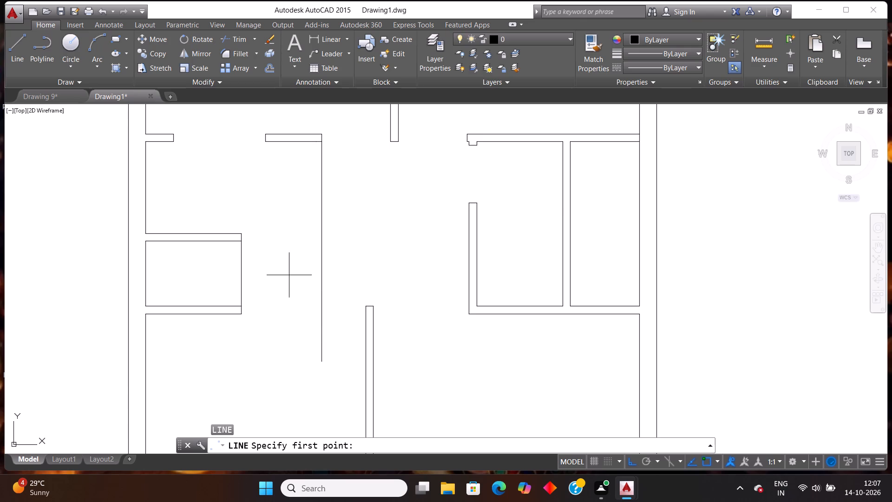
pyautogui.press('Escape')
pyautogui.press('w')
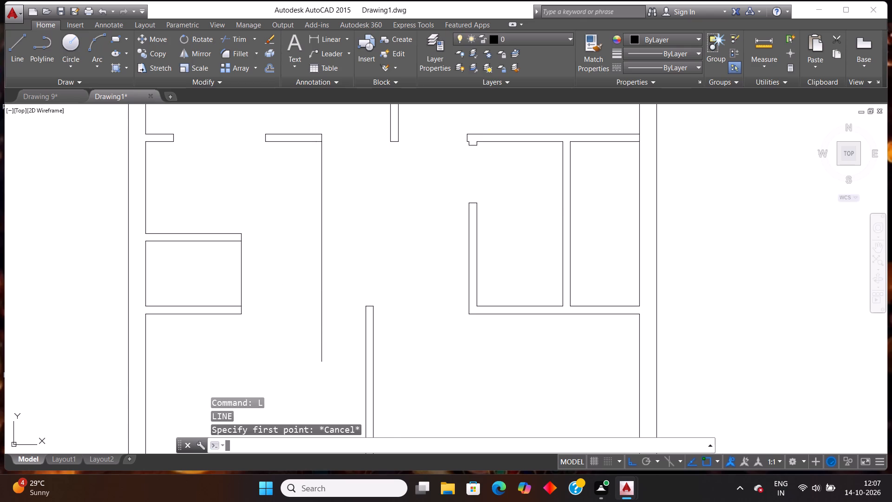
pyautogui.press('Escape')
# Extend both lines of the small left room's top wall to the vertical line dropped from the short upper wall segment.
pyautogui.write('ex')
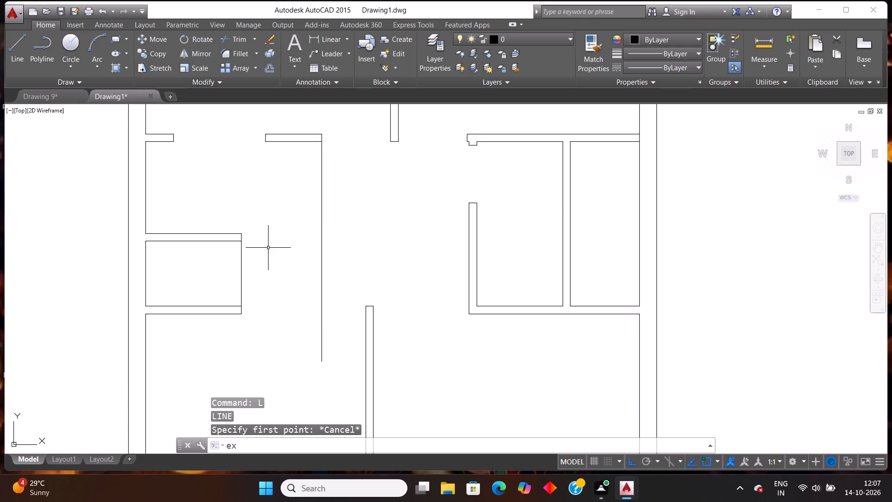
pyautogui.press('Return')
pyautogui.press('Return')
pyautogui.click(233, 234)
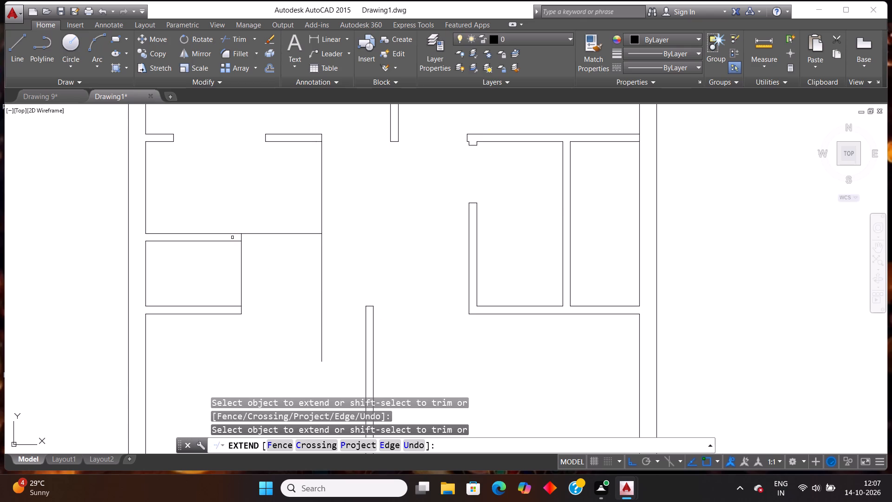
pyautogui.click(231, 242)
pyautogui.press('Escape')
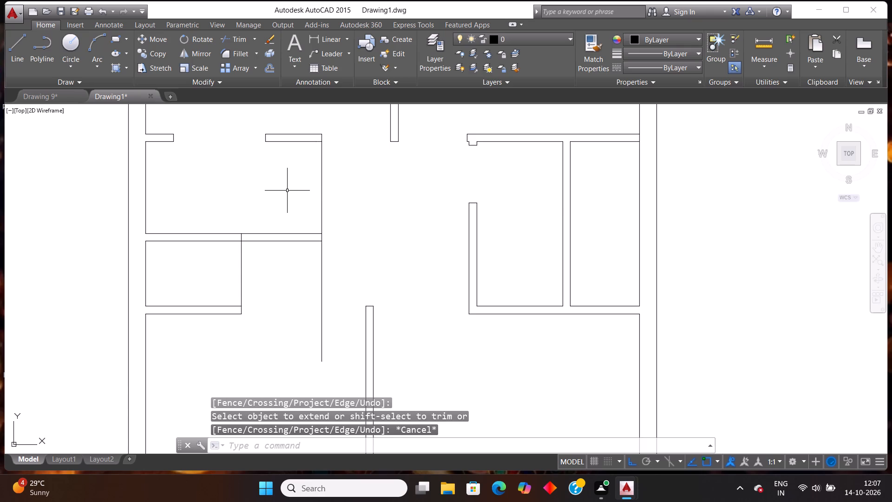
# Trim the vertical line below the extended wall and between it and the short upper wall segment, leaving only the wall end caps.
pyautogui.press('t')
pyautogui.press('r')
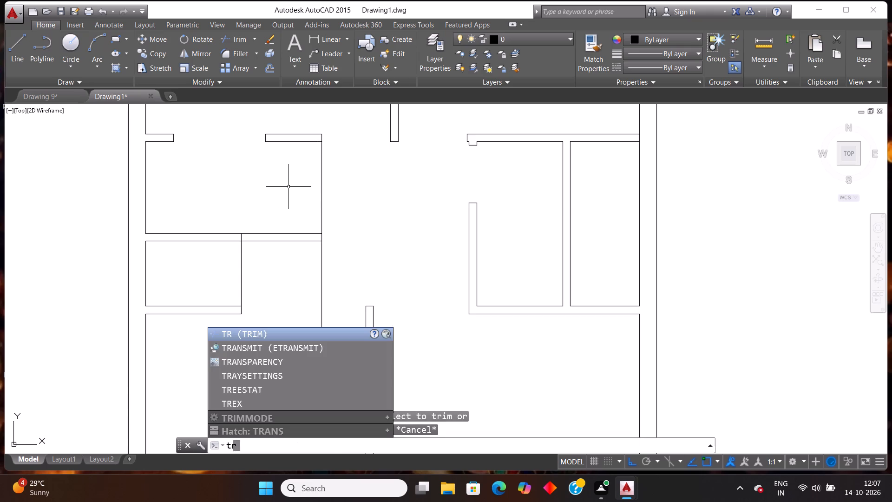
pyautogui.press('Return')
pyautogui.press('Return')
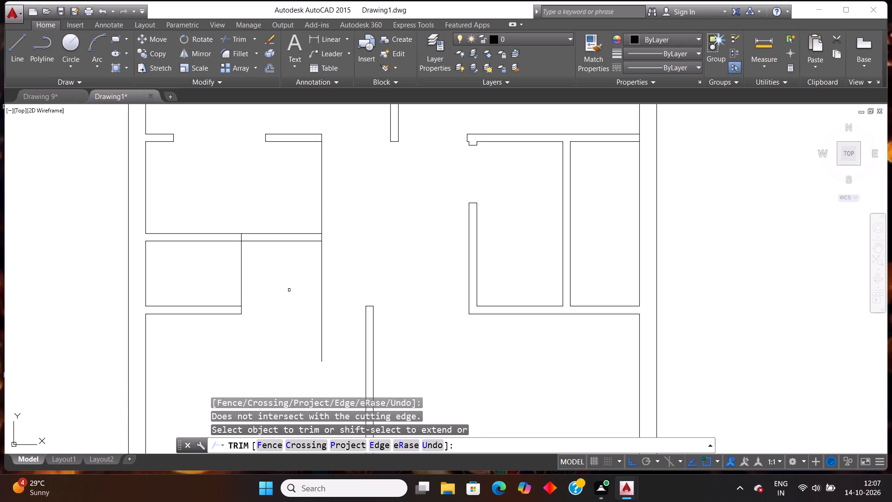
pyautogui.click(297, 284)
pyautogui.click(340, 258)
pyautogui.scroll(-2, 352, 250)
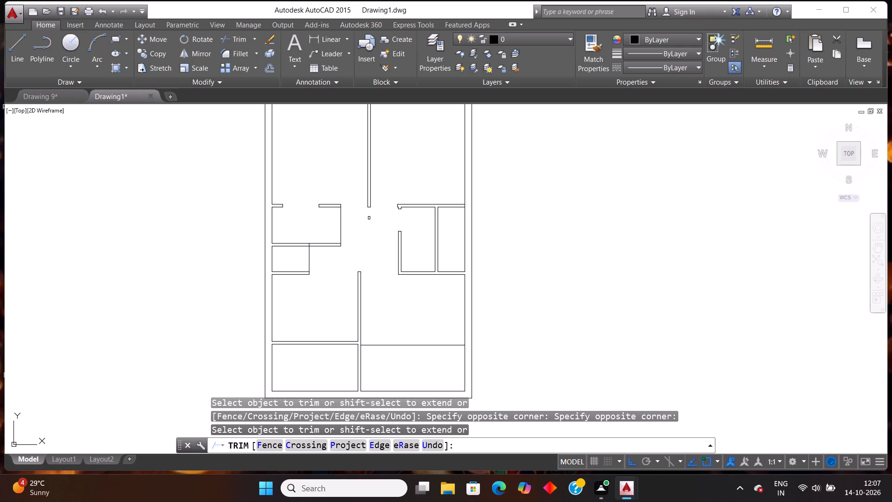
pyautogui.click(349, 225)
pyautogui.click(334, 226)
pyautogui.scroll(-3, 334, 226)
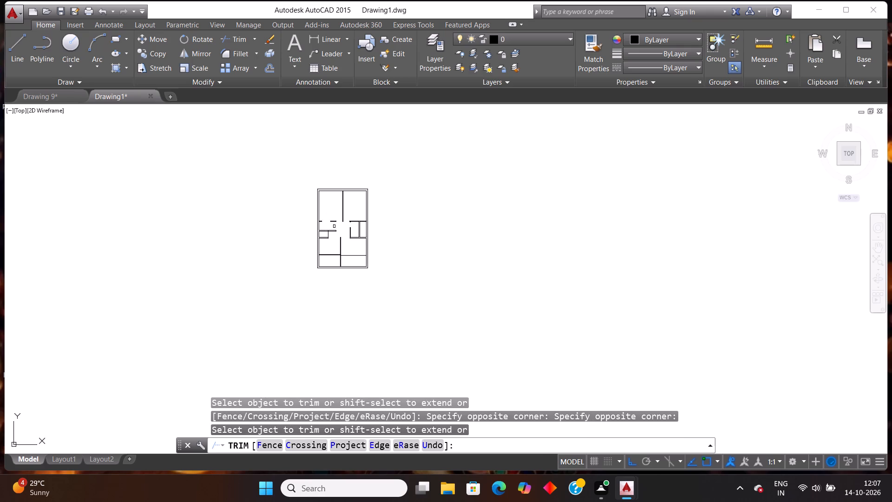
pyautogui.scroll(2, 379, 222)
pyautogui.press('Escape')
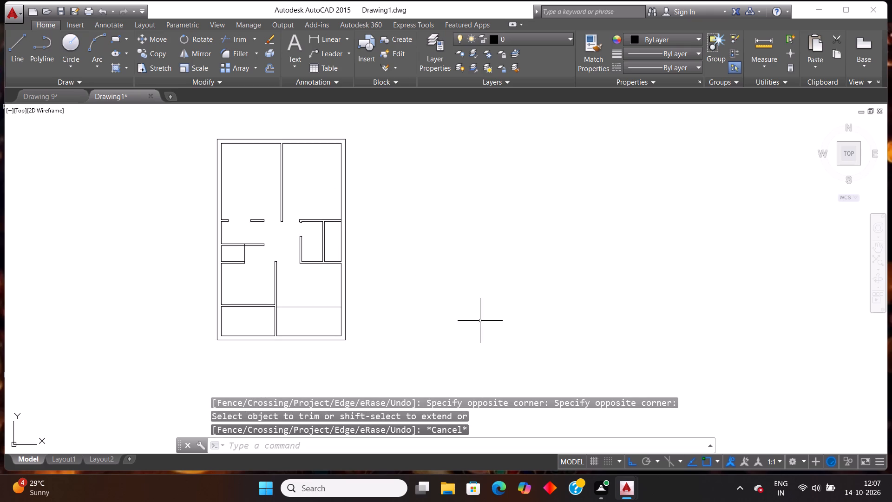
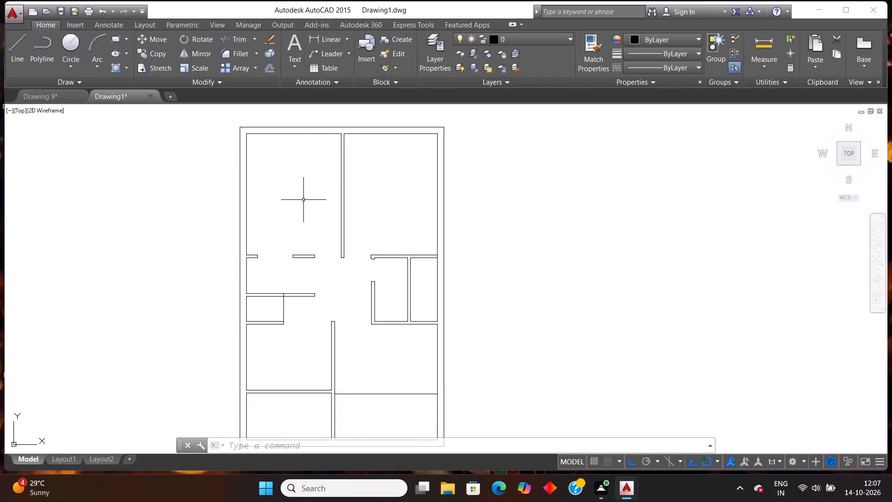
# Measure the vertical distance along the right outer wall's inner face from the right rooms' bottom partition to the bottom wall.
pyautogui.scroll(-1, 303, 200)
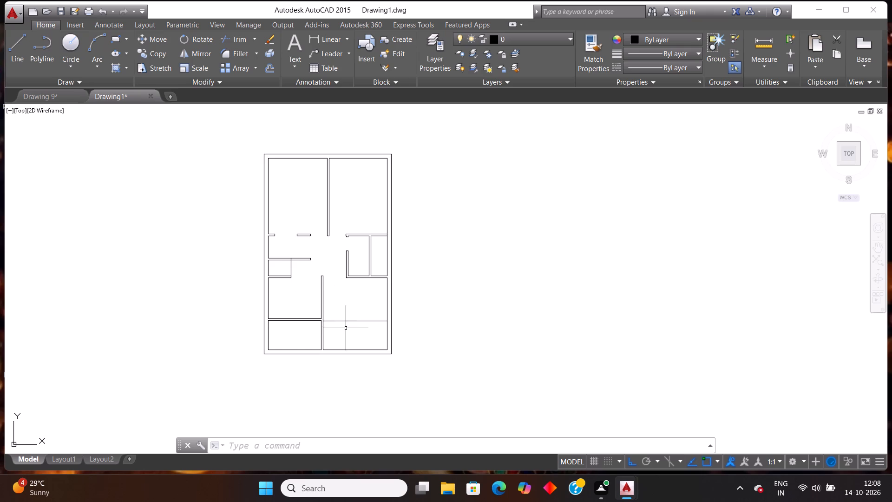
pyautogui.scroll(1, 346, 328)
pyautogui.click(327, 37)
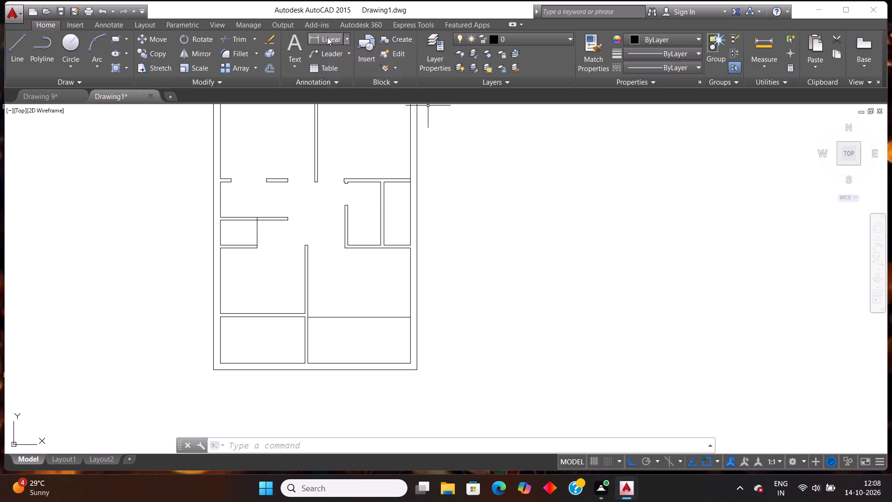
pyautogui.click(411, 250)
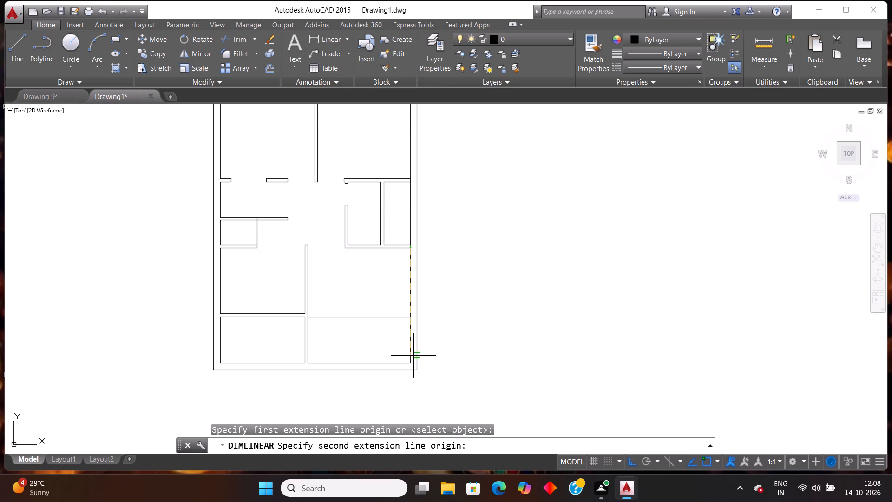
pyautogui.click(413, 361)
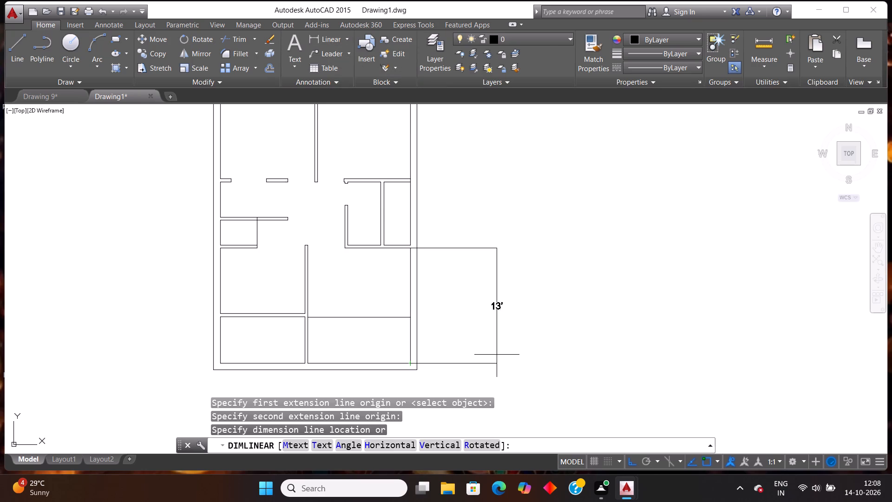
pyautogui.press('Escape')
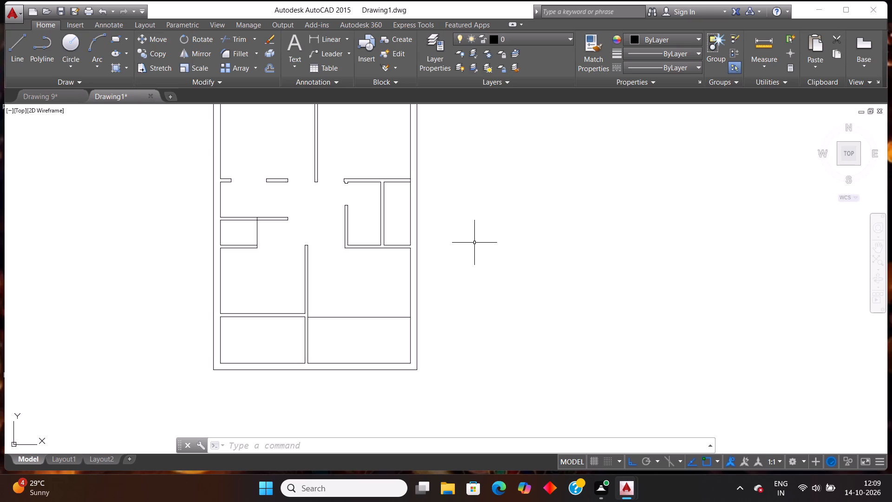
# Extend the right line of the lower central partition down to the outer line of the bottom wall.
pyautogui.scroll(-2, 353, 260)
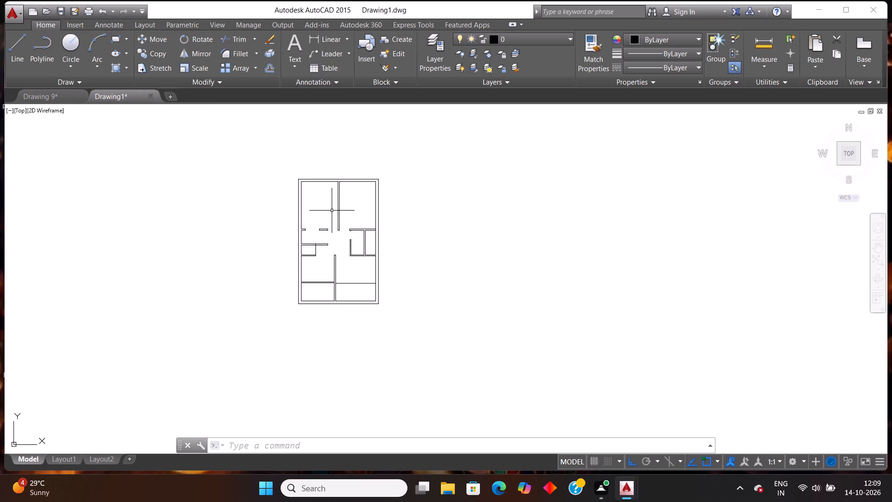
pyautogui.scroll(2, 331, 205)
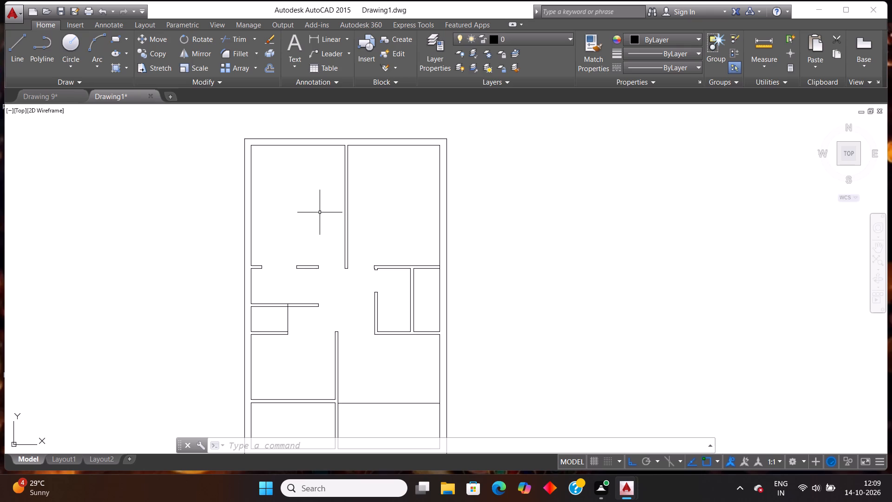
pyautogui.scroll(-2, 322, 222)
pyautogui.scroll(3, 325, 333)
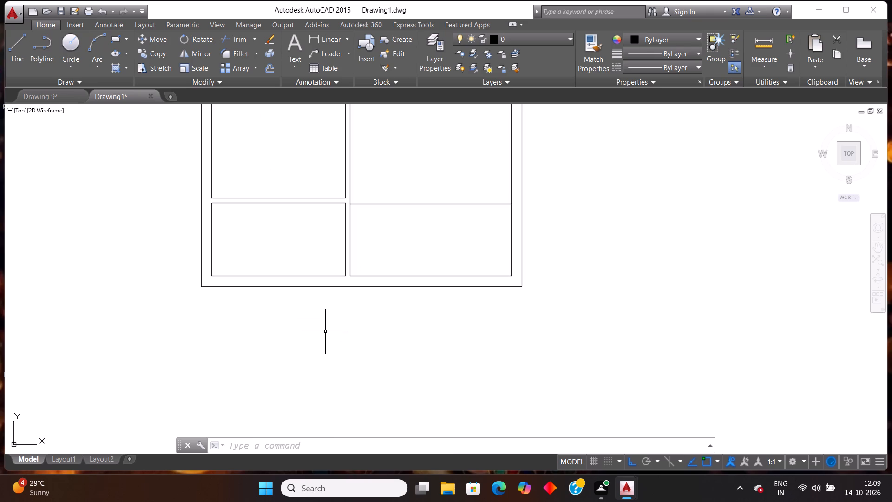
pyautogui.write('ex')
pyautogui.press('Return')
pyautogui.press('Return')
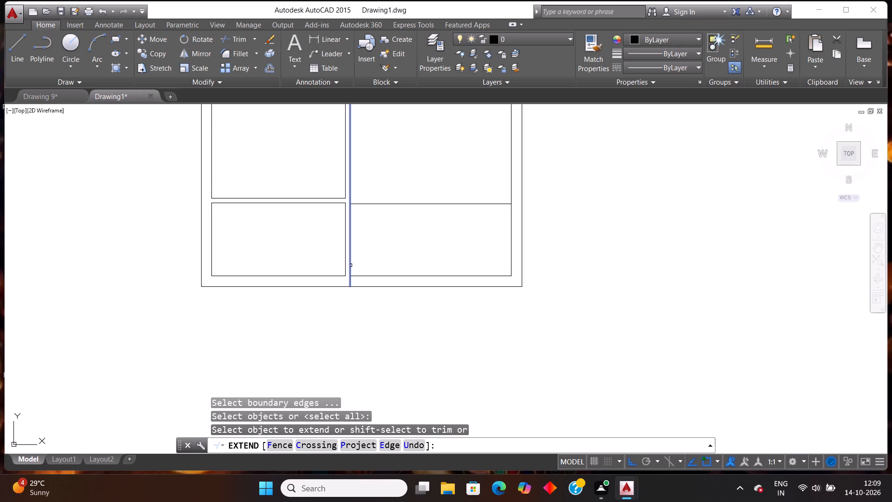
pyautogui.click(351, 265)
pyautogui.scroll(-2, 388, 257)
pyautogui.scroll(1, 410, 225)
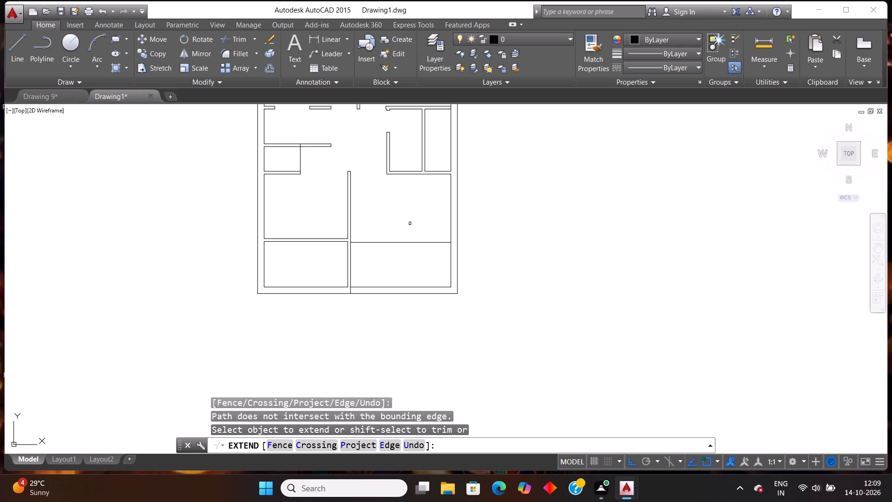
pyautogui.press('Escape')
# Offset the extended right line of the lower central partition 4" to the right.
pyautogui.write('off')
pyautogui.press('Return')
pyautogui.write("4'")
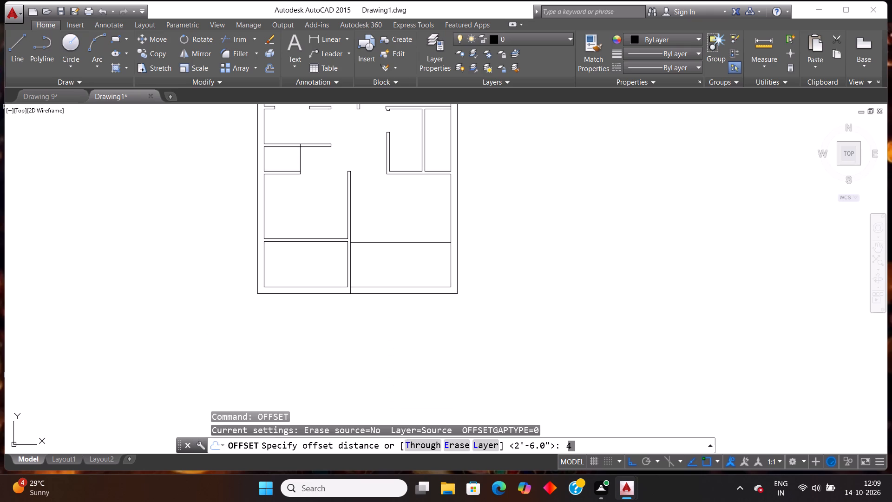
pyautogui.press('BackSpace')
pyautogui.press('BackSpace')
pyautogui.press('4')
pyautogui.hotkey('shift', '"')
pyautogui.press('Return')
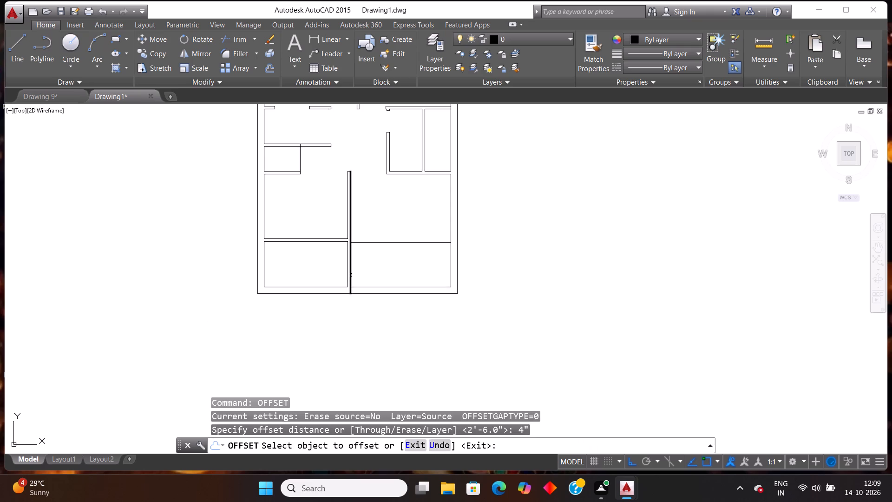
pyautogui.click(351, 275)
pyautogui.click(380, 271)
pyautogui.press('Escape')
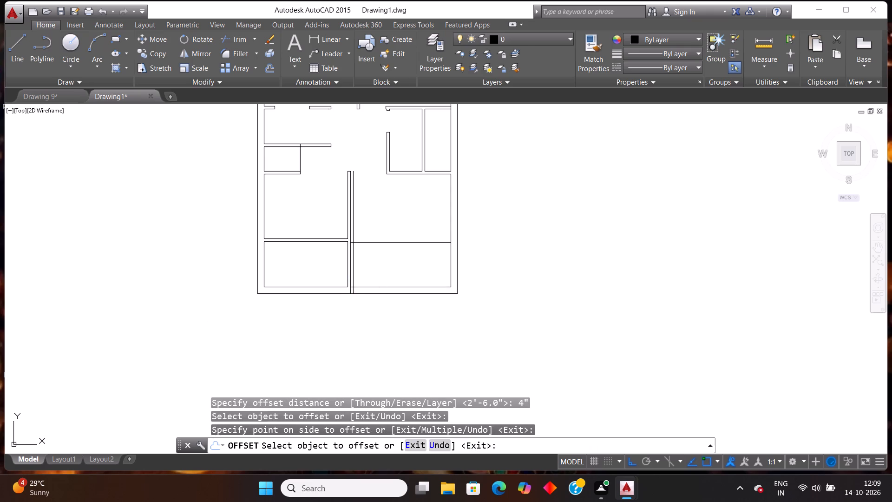
# Offset the new 4" line another 4' to the right to mark the entrance opening's far side.
pyautogui.write('off')
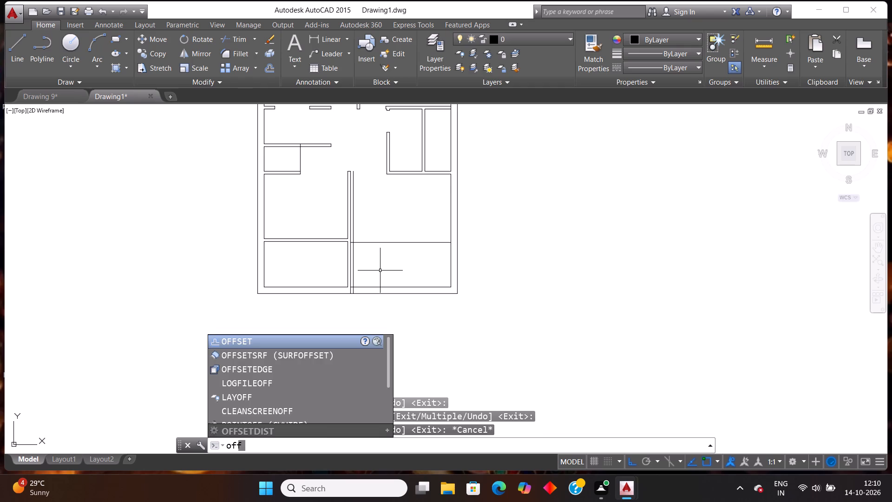
pyautogui.press('Return')
pyautogui.write("4'")
pyautogui.press('Return')
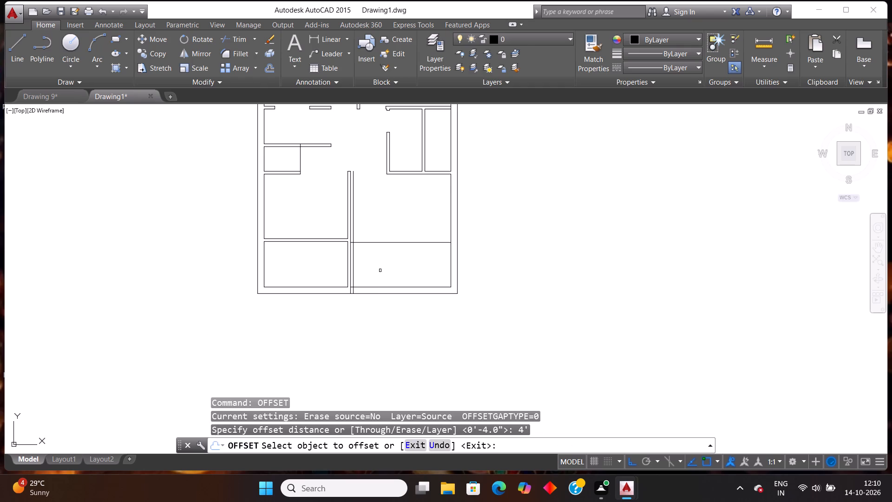
pyautogui.click(353, 268)
pyautogui.click(424, 264)
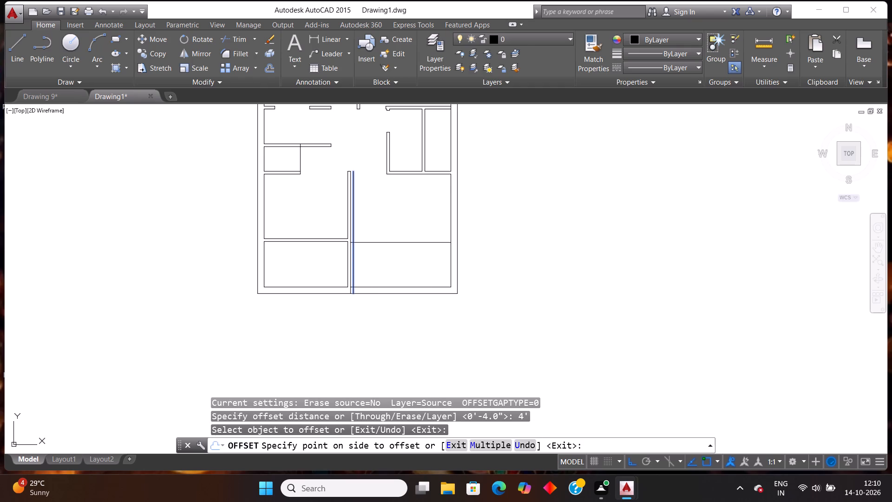
pyautogui.press('Escape')
# Trim both bottom wall lines between the two offset lines, plus the 4' offset line between the bottom wall and the horizontal line.
pyautogui.write('tr')
pyautogui.press('Return')
pyautogui.press('Return')
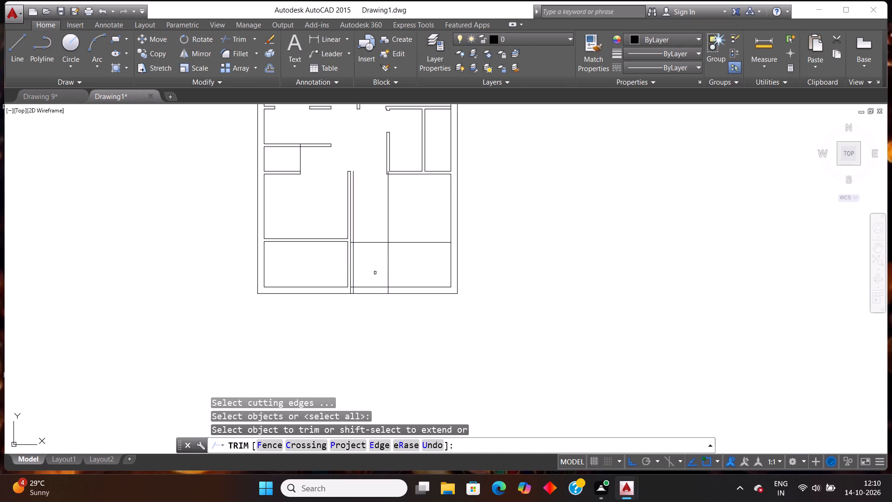
pyautogui.click(374, 273)
pyautogui.click(365, 310)
pyautogui.click(369, 274)
pyautogui.click(420, 257)
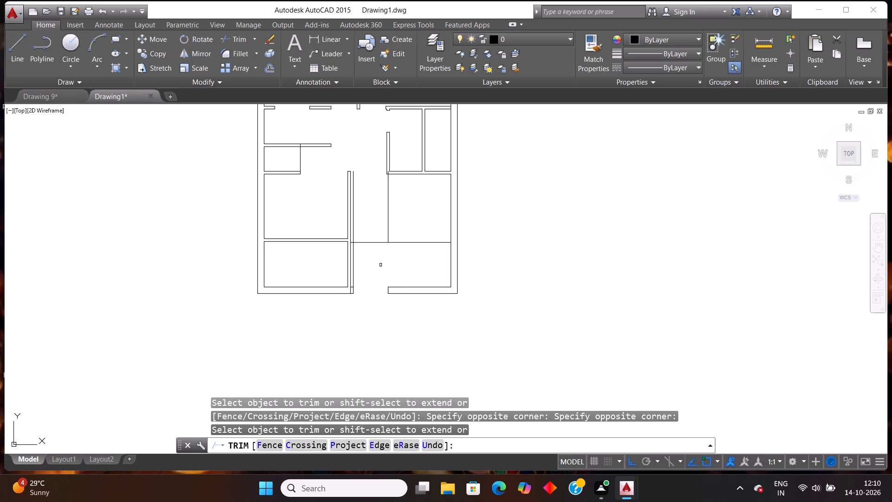
# Trim the 4" offset line above the bottom wall and the partition line within the wall thickness, leaving a 4" stub beside the opening.
pyautogui.scroll(2, 379, 266)
pyautogui.scroll(-1, 335, 293)
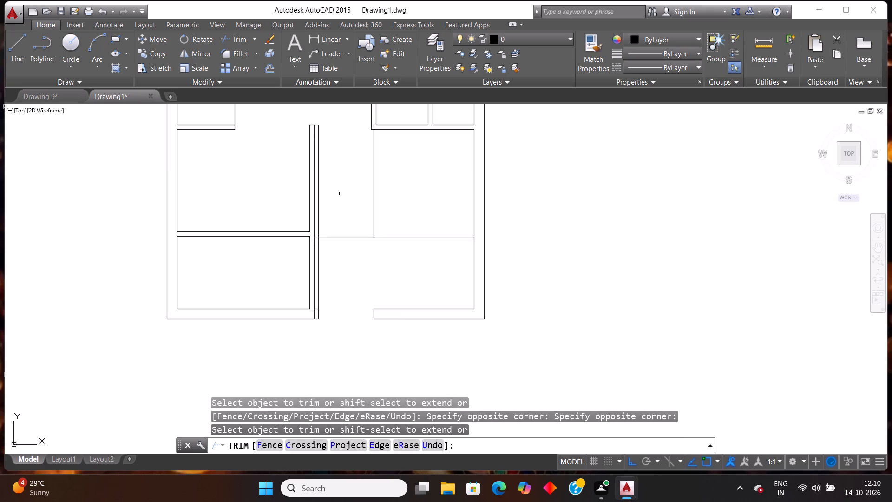
pyautogui.scroll(1, 340, 194)
pyautogui.click(341, 193)
pyautogui.click(300, 213)
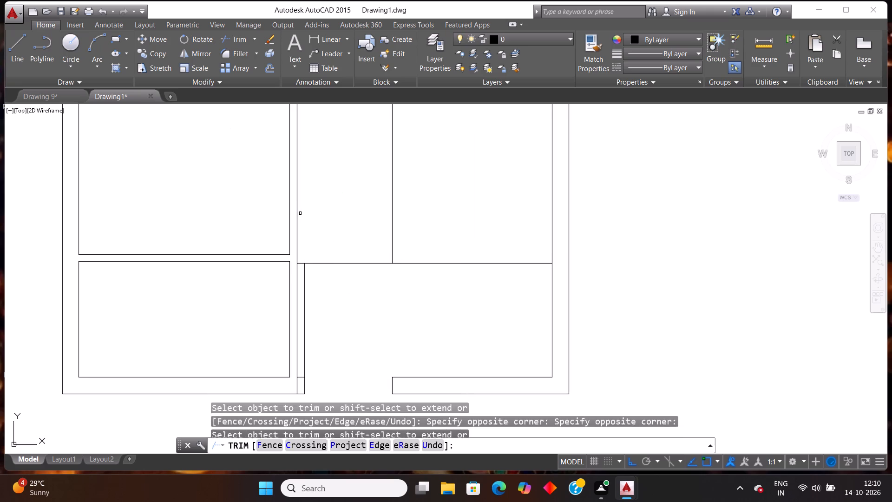
pyautogui.click(337, 291)
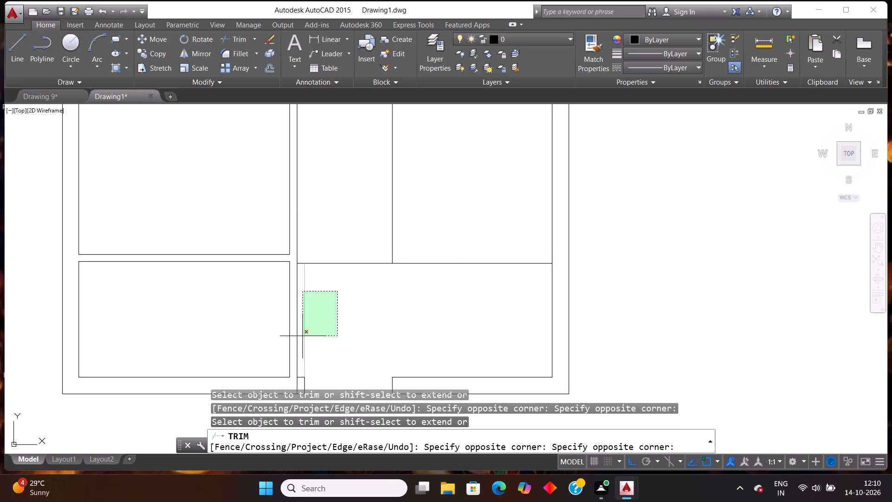
pyautogui.click(302, 336)
pyautogui.scroll(-1, 317, 389)
pyautogui.scroll(2, 311, 387)
pyautogui.click(296, 384)
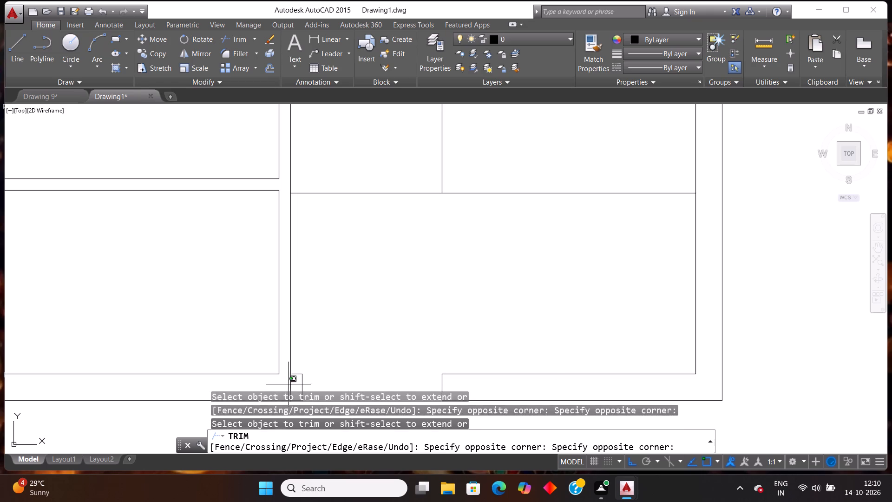
pyautogui.click(280, 384)
pyautogui.click(285, 380)
pyautogui.click(298, 386)
pyautogui.scroll(-3, 367, 335)
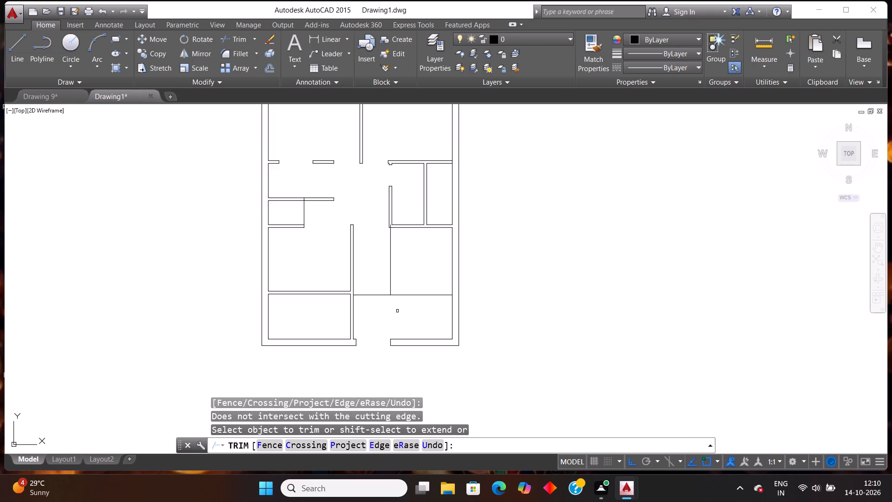
# Trim the horizontal line between the central partition and the 4' offset line, and remove the offset line's remaining upper part.
pyautogui.scroll(-1, 399, 309)
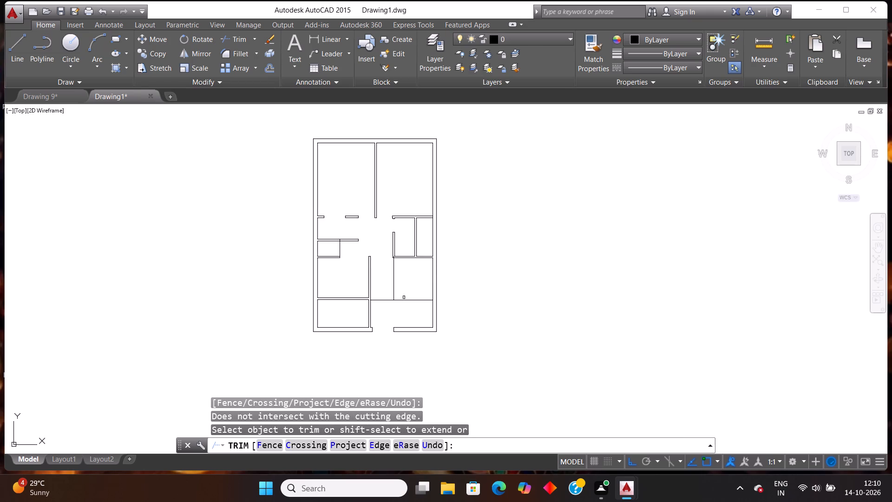
pyautogui.scroll(1, 400, 301)
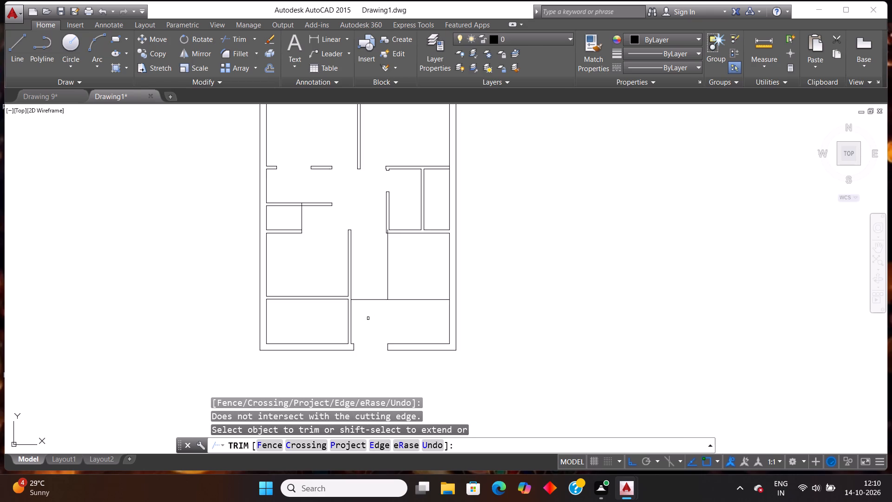
pyautogui.click(377, 311)
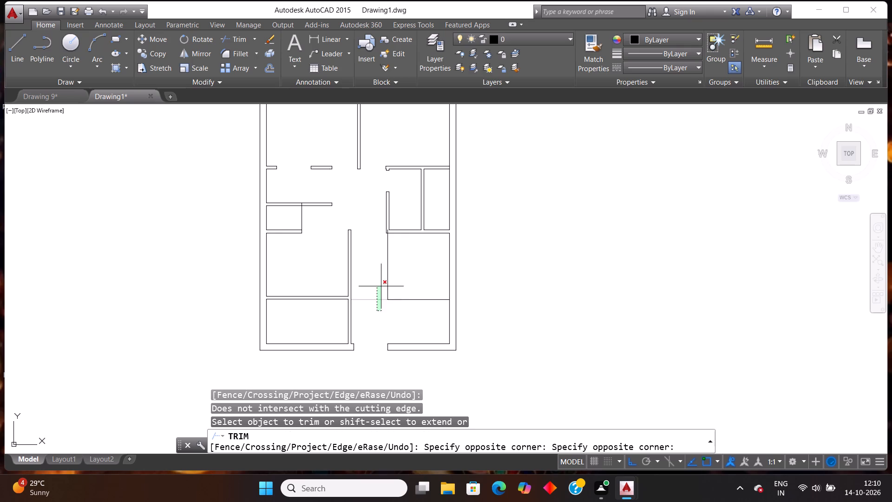
pyautogui.click(379, 277)
pyautogui.click(375, 260)
pyautogui.click(413, 262)
pyautogui.scroll(-1, 413, 263)
pyautogui.press('Escape')
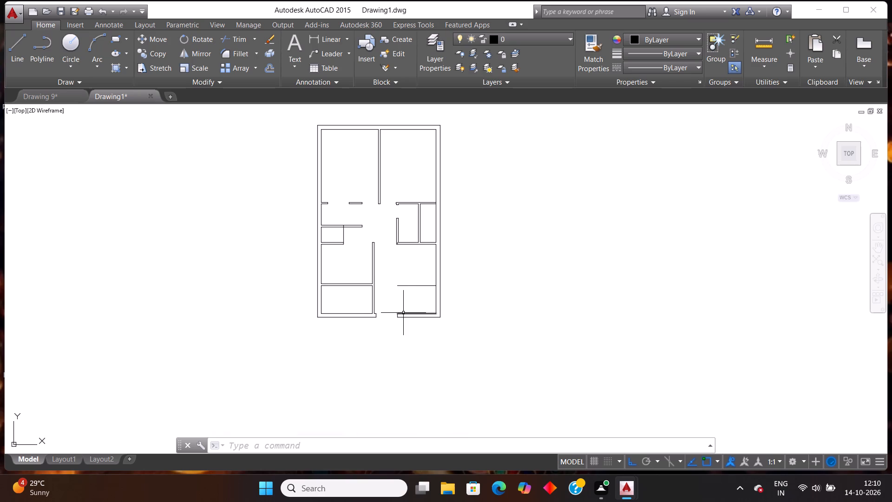
# Measure the width of the lower-left room along its bottom partition, from the left outer wall to the central partition.
pyautogui.scroll(1, 405, 309)
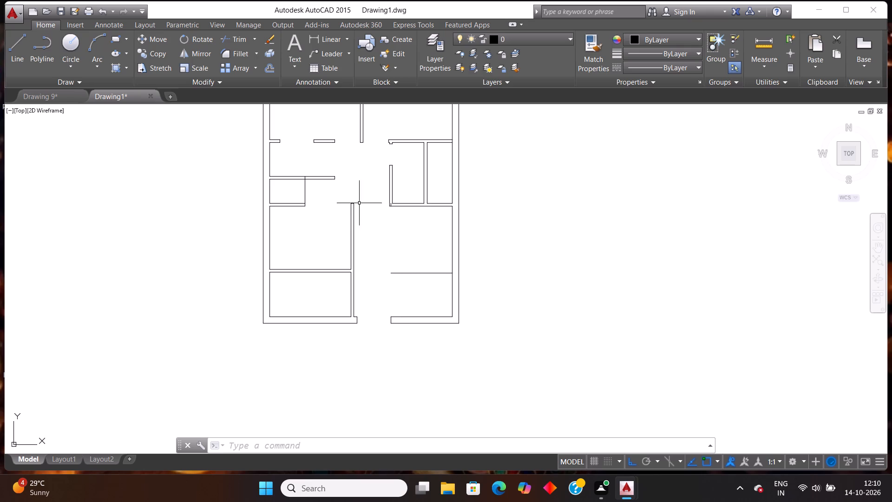
pyautogui.click(326, 40)
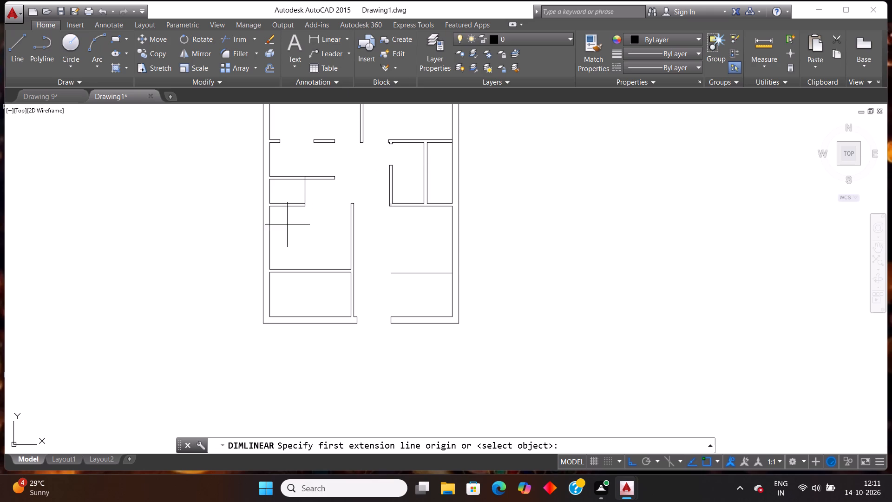
pyautogui.click(270, 269)
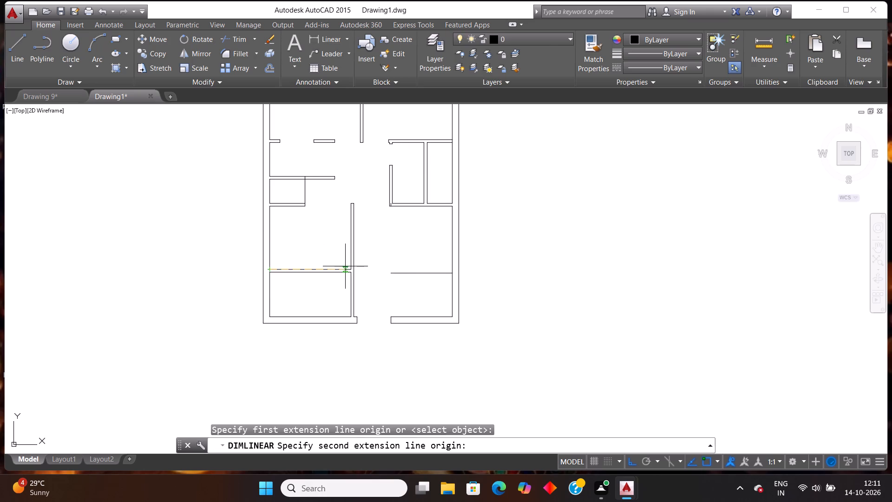
pyautogui.click(350, 269)
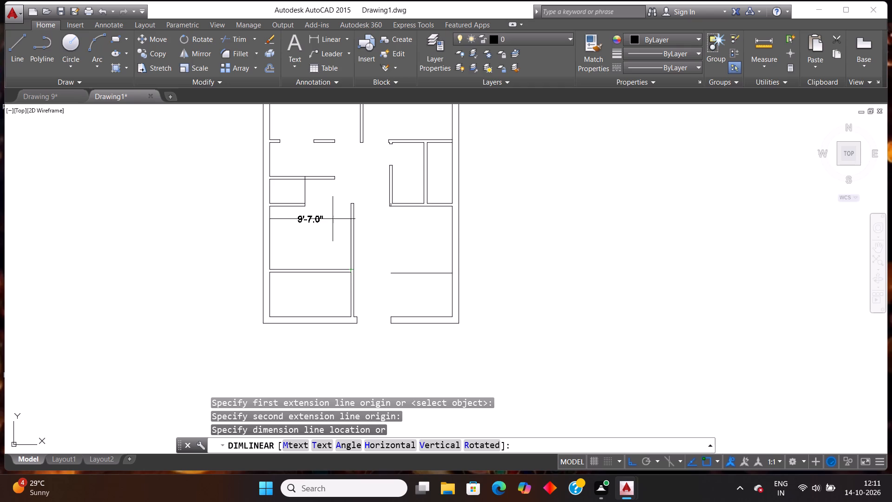
pyautogui.press('Escape')
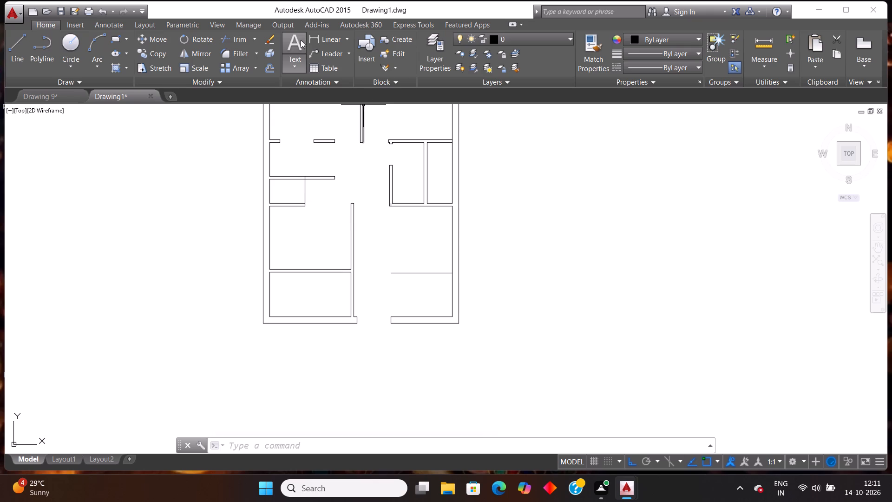
# Measure the vertical distance between the two horizontal partitions of the room directly above the lower-left room.
pyautogui.click(313, 36)
pyautogui.click(306, 208)
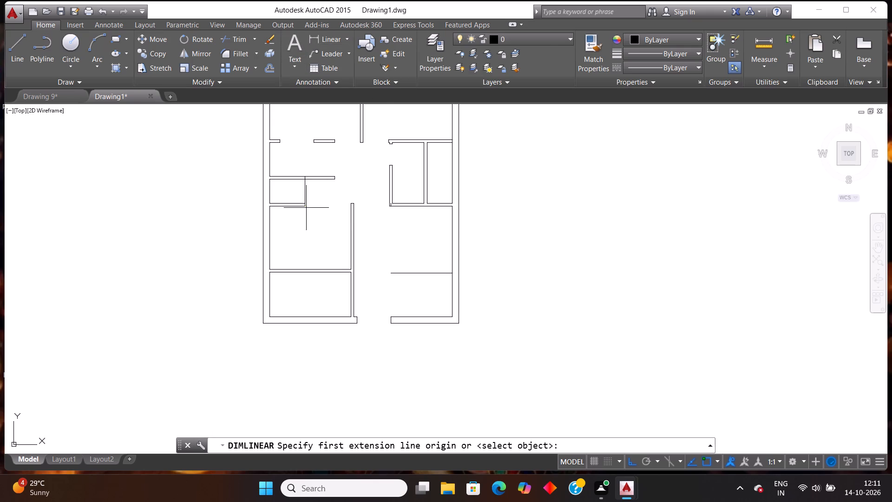
pyautogui.click(309, 268)
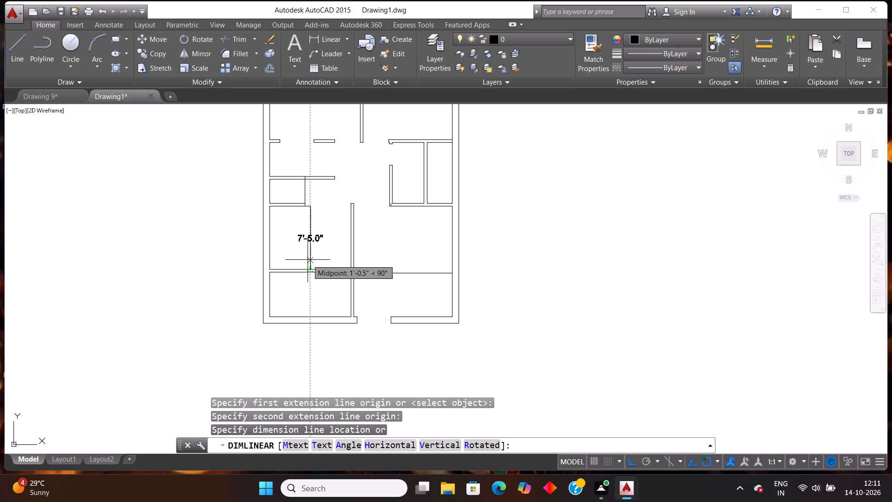
pyautogui.press('Escape')
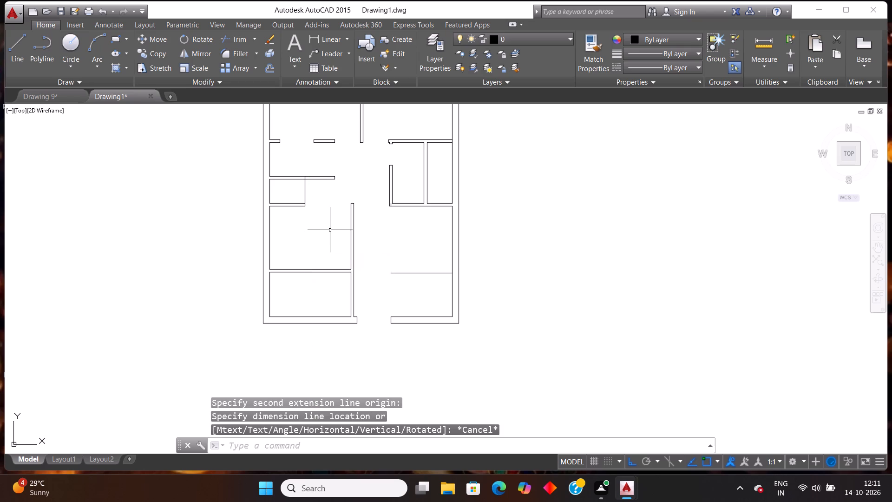
# Draw a horizontal line from the midpoint of the lower-left room's left wall, running past the central partition into the entrance passage.
pyautogui.scroll(-1, 330, 230)
pyautogui.press('Escape')
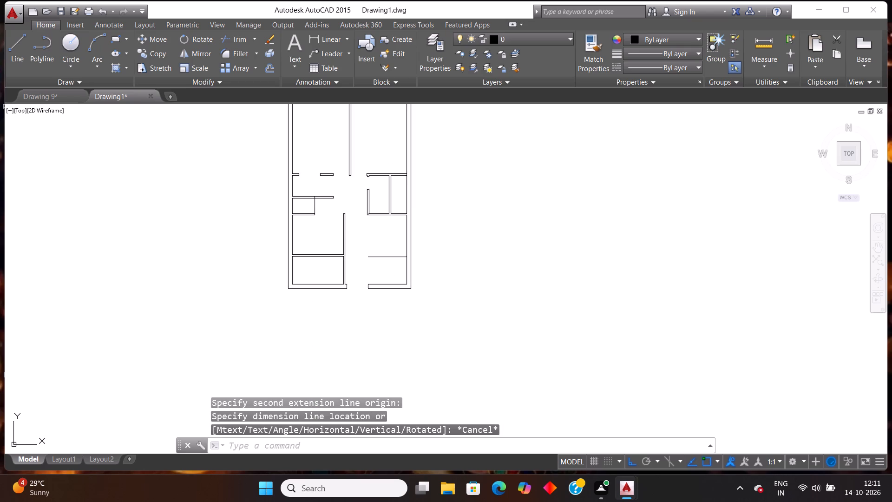
pyautogui.press('l')
pyautogui.press('Return')
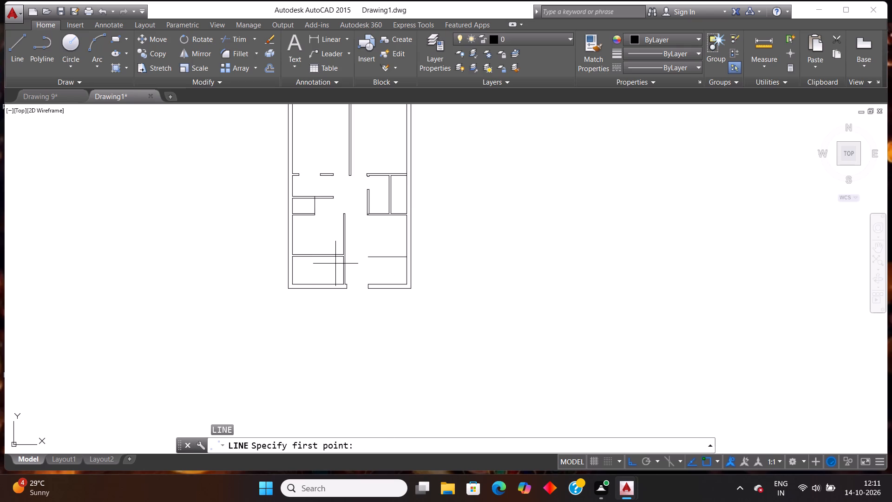
pyautogui.scroll(1, 335, 269)
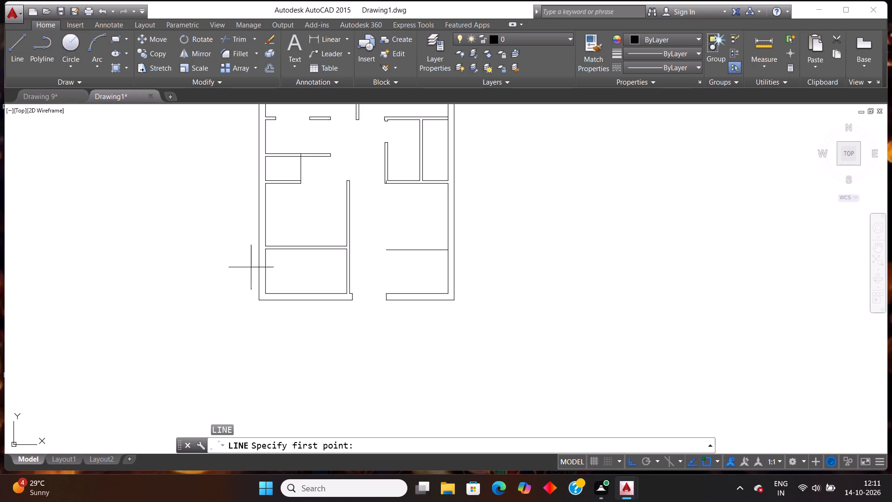
pyautogui.click(265, 273)
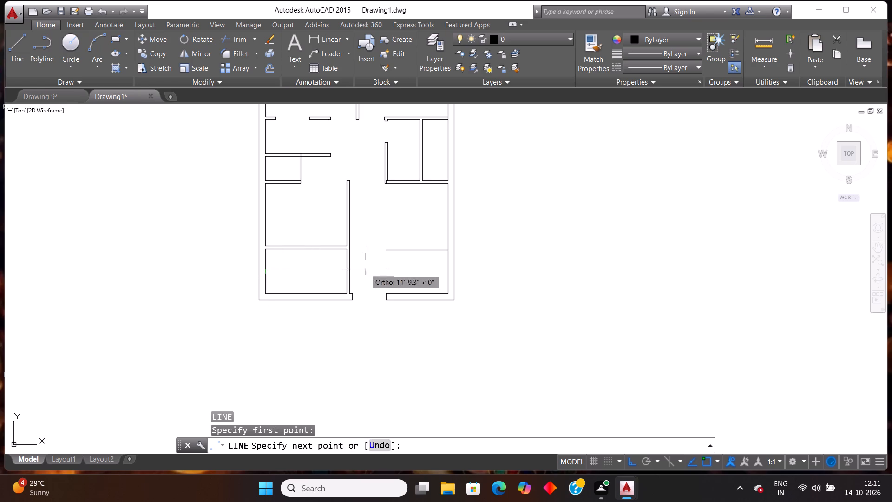
pyautogui.click(393, 265)
pyautogui.press('Escape')
# Trim the new horizontal line back to the central partition's inner face, removing its parts in the passage and within the partition thickness.
pyautogui.press('t')
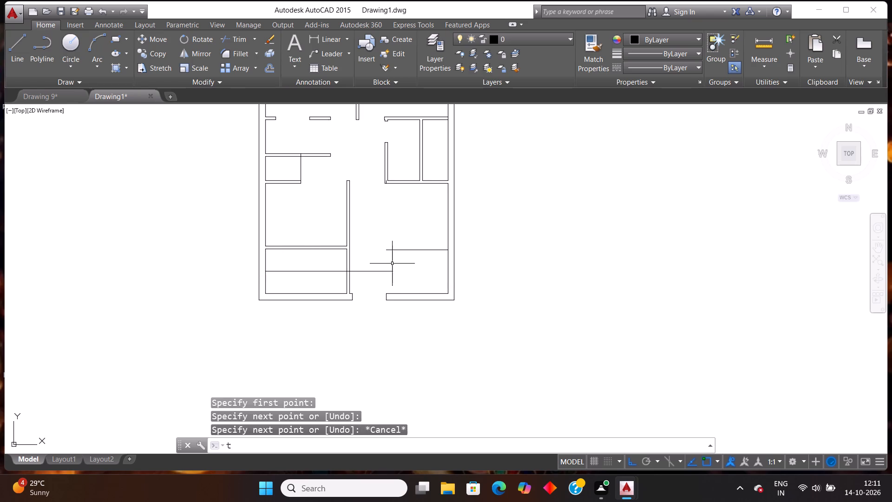
pyautogui.press('r')
pyautogui.press('Return')
pyautogui.press('Return')
pyautogui.click(366, 276)
pyautogui.click(363, 250)
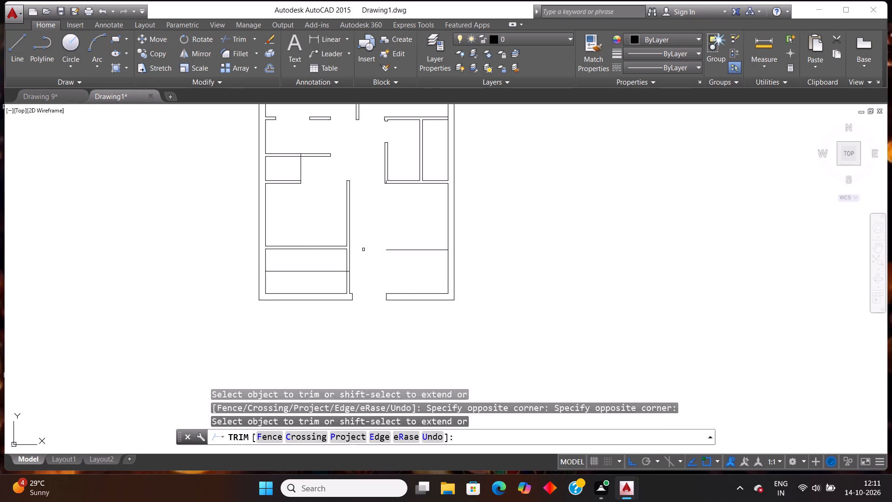
pyautogui.scroll(4, 345, 273)
pyautogui.click(347, 271)
pyautogui.click(350, 232)
pyautogui.scroll(-2, 352, 235)
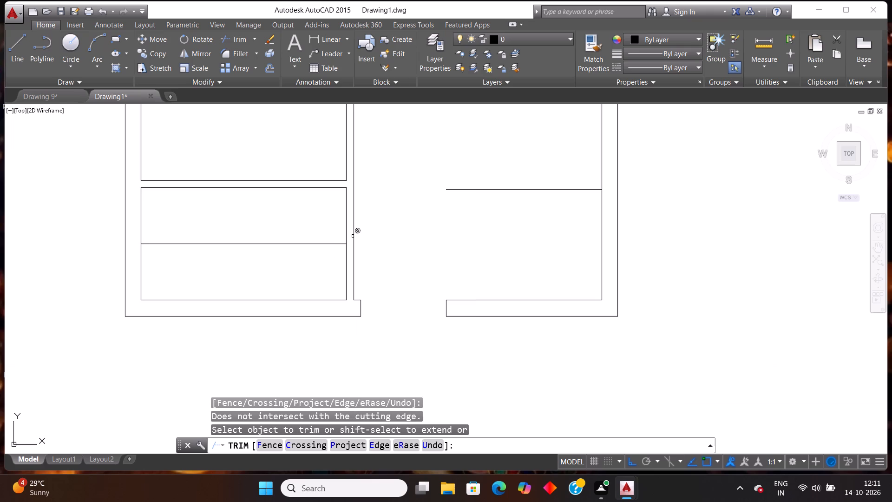
pyautogui.scroll(-2, 353, 236)
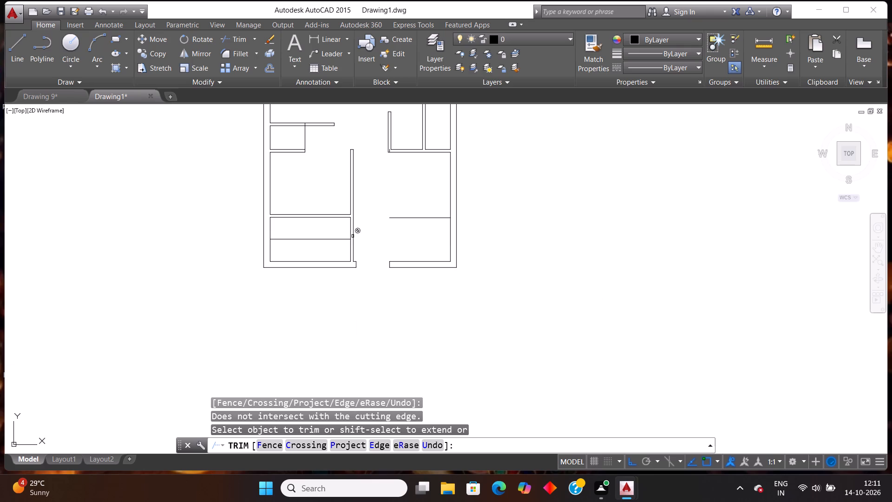
pyautogui.press('Escape')
# Offset the central partition's inner face 1' into the lower-left room four times in succession, making the first four stair treads.
pyautogui.press('o')
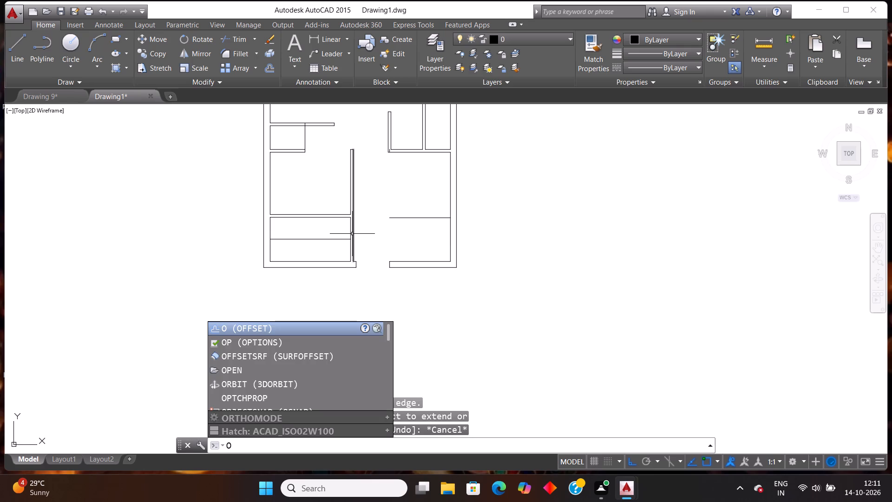
pyautogui.write('ff')
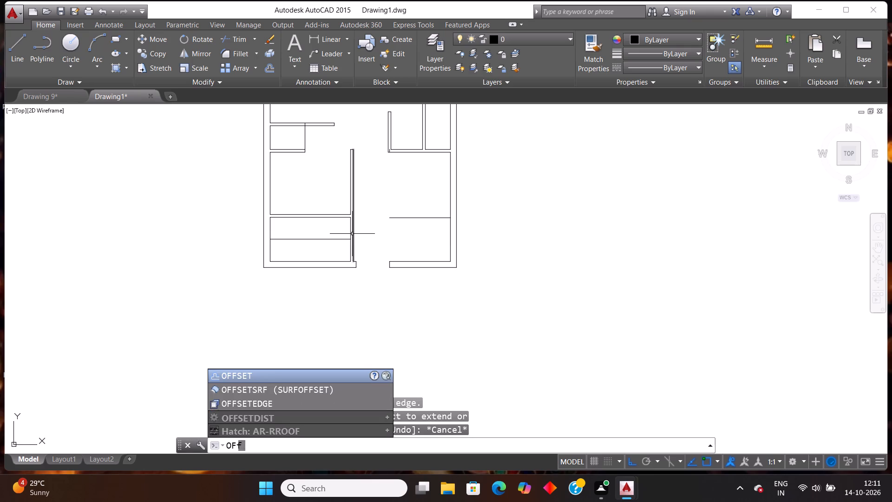
pyautogui.press('Return')
pyautogui.write("1'")
pyautogui.press('Return')
pyautogui.scroll(1, 355, 229)
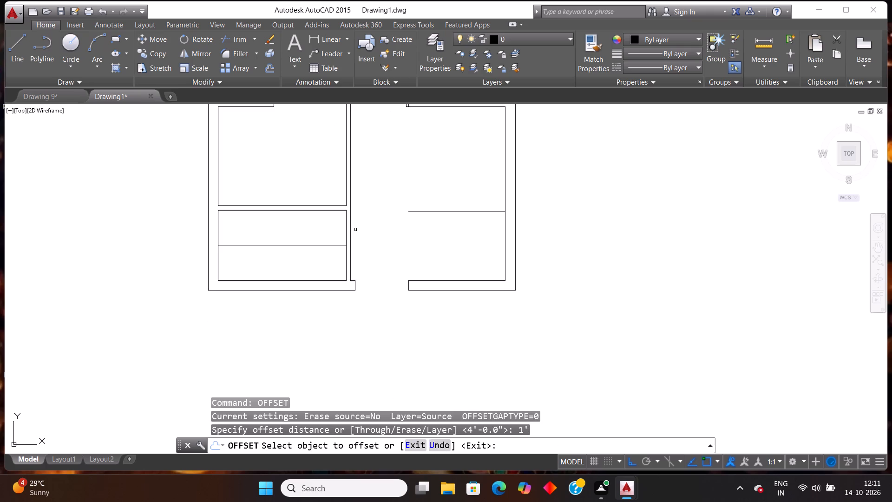
pyautogui.click(346, 233)
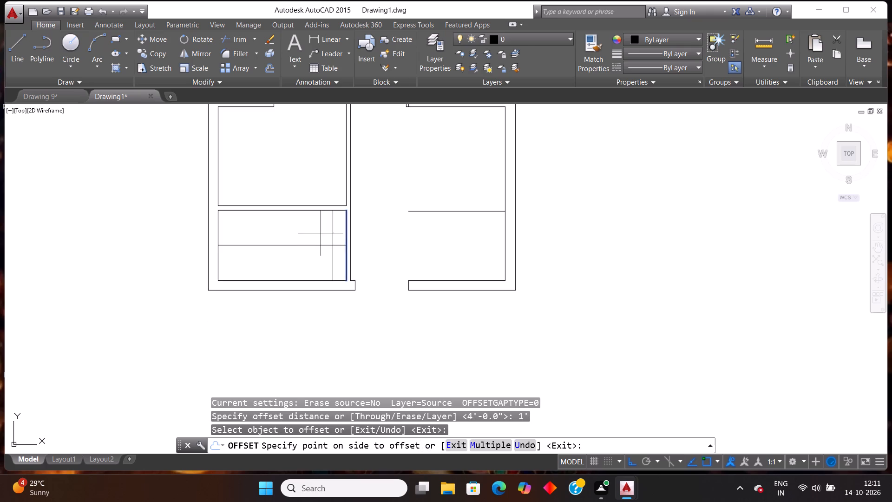
pyautogui.click(320, 233)
pyautogui.click(334, 227)
pyautogui.click(298, 233)
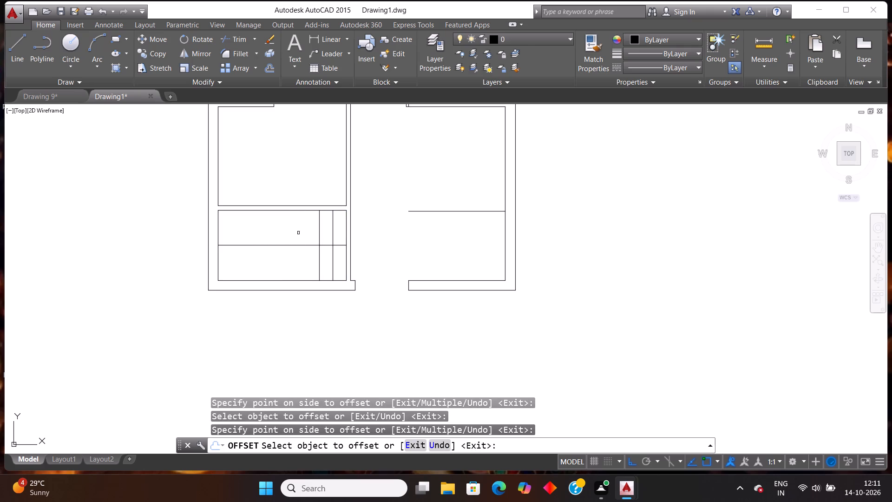
pyautogui.click(319, 225)
pyautogui.click(287, 228)
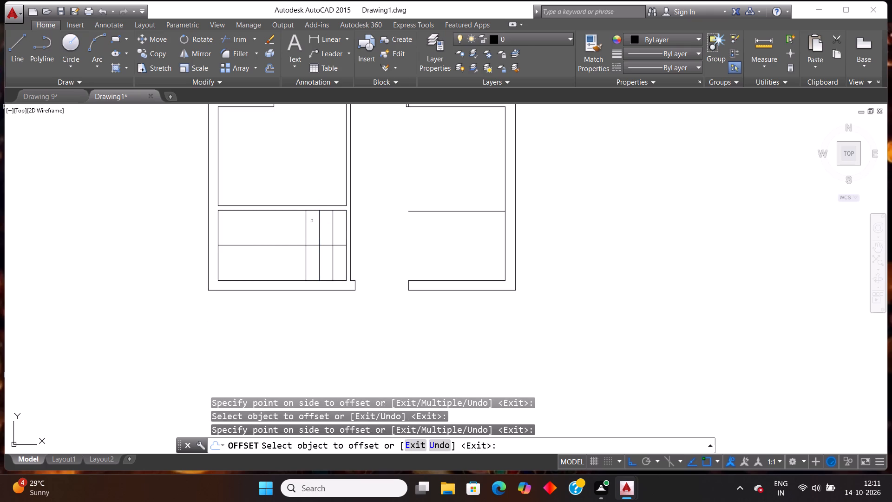
pyautogui.click(305, 225)
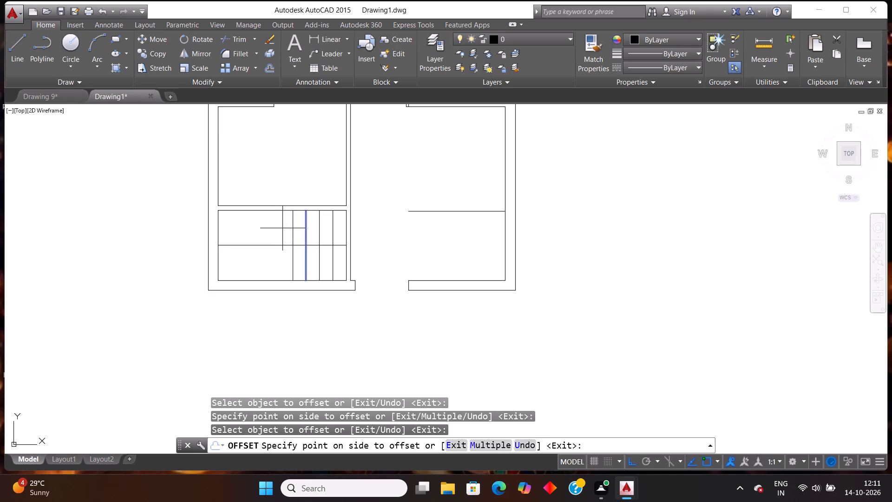
pyautogui.click(280, 228)
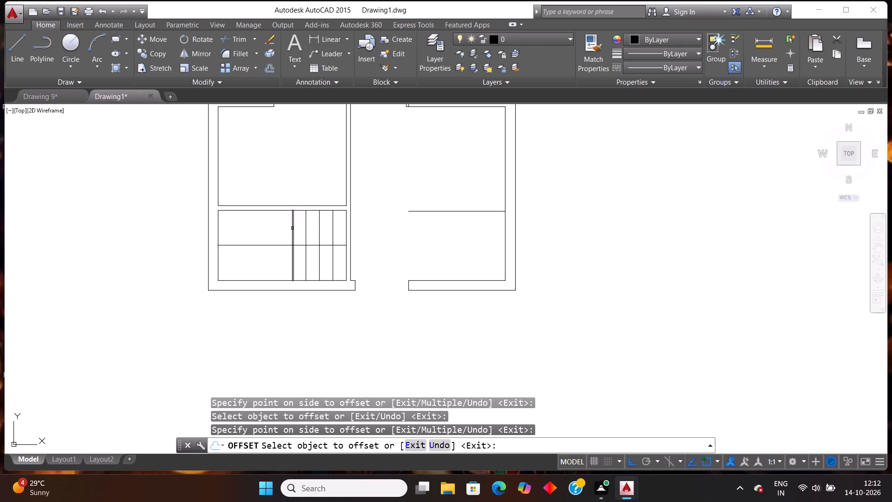
# Offset the leftmost stair tread line 1' towards the left wall three more times in succession, for seven tread lines in all.
pyautogui.moveTo(292, 228); pyautogui.dragTo(288, 228)
pyautogui.click(257, 228)
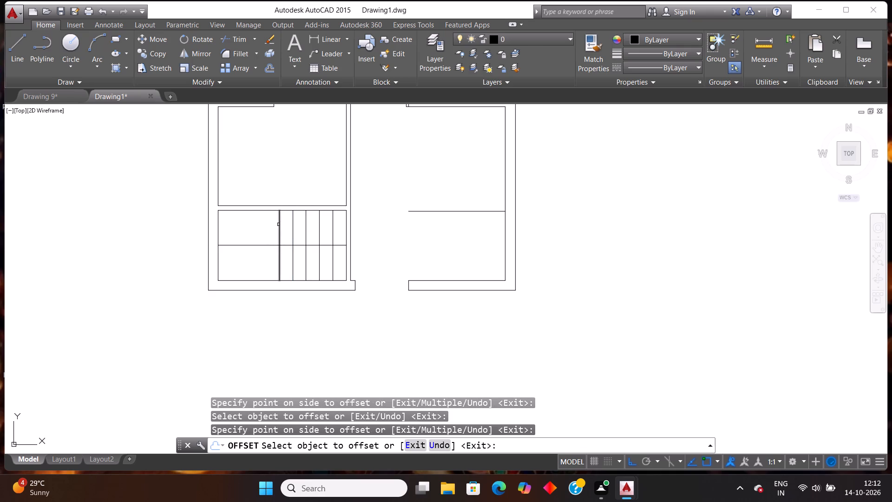
pyautogui.click(278, 225)
pyautogui.click(258, 229)
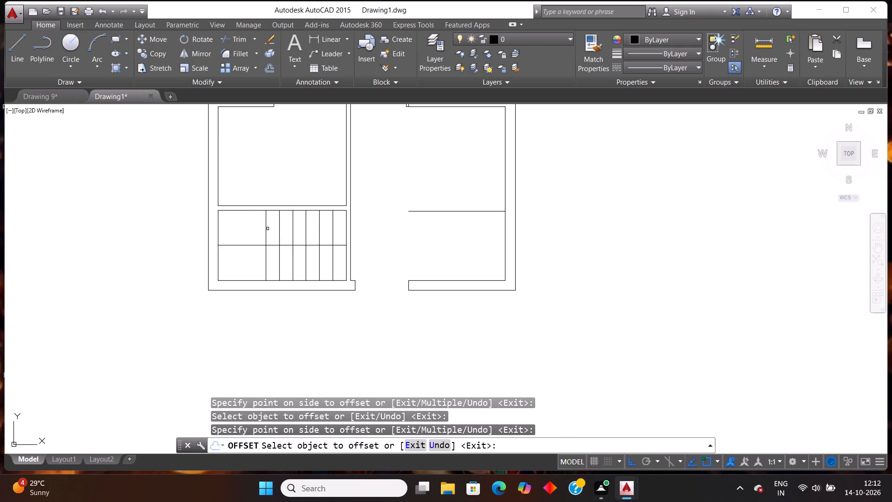
pyautogui.click(265, 232)
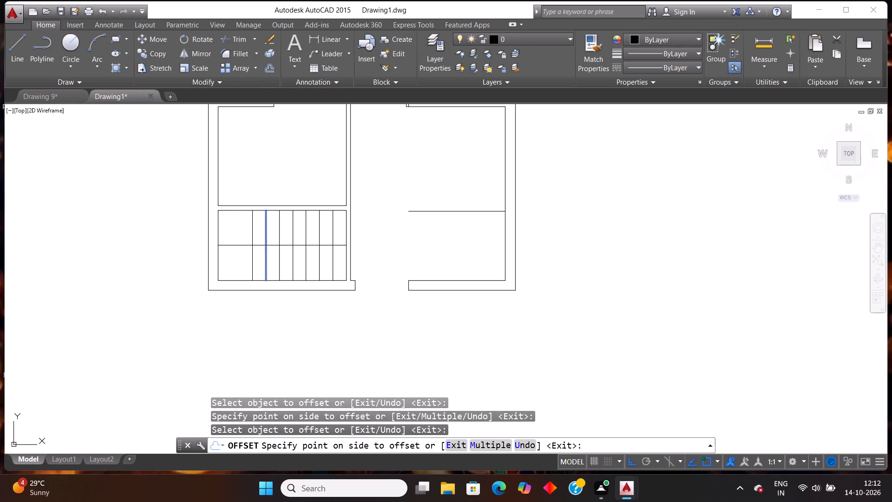
pyautogui.click(239, 232)
pyautogui.press('Escape')
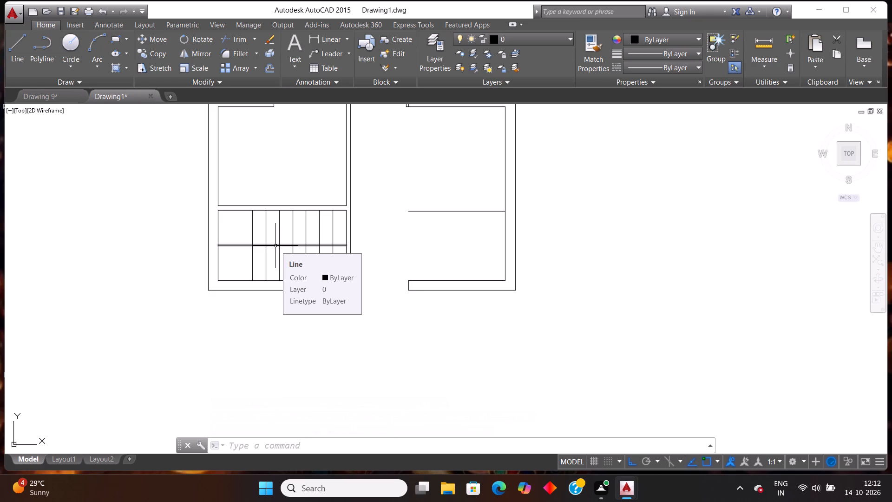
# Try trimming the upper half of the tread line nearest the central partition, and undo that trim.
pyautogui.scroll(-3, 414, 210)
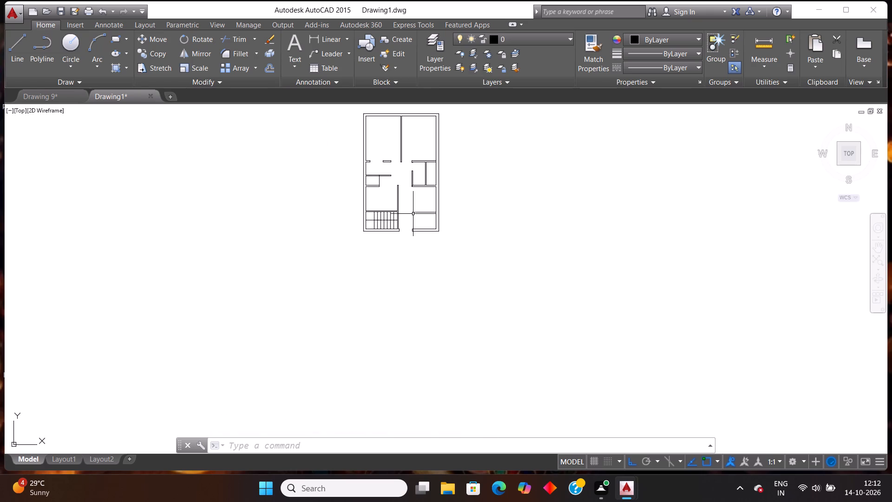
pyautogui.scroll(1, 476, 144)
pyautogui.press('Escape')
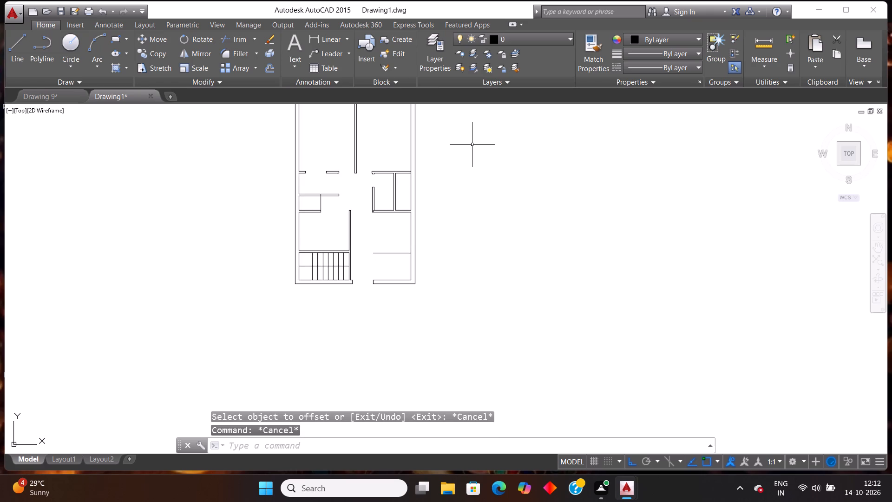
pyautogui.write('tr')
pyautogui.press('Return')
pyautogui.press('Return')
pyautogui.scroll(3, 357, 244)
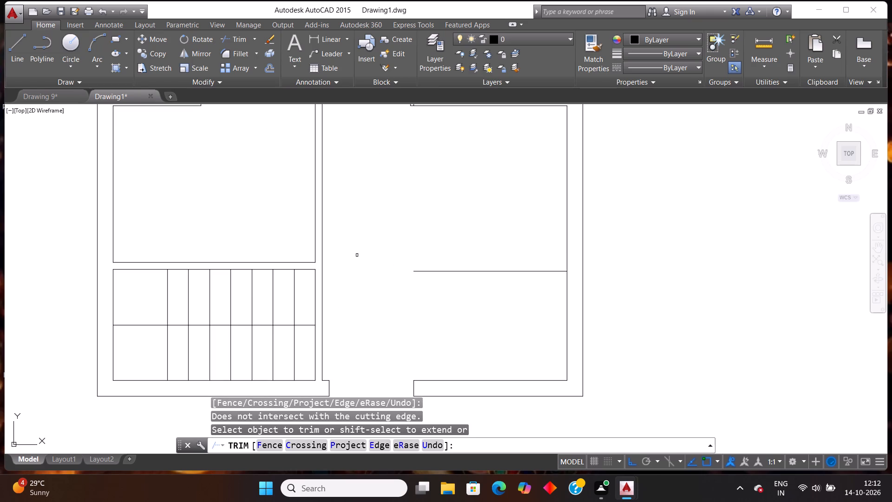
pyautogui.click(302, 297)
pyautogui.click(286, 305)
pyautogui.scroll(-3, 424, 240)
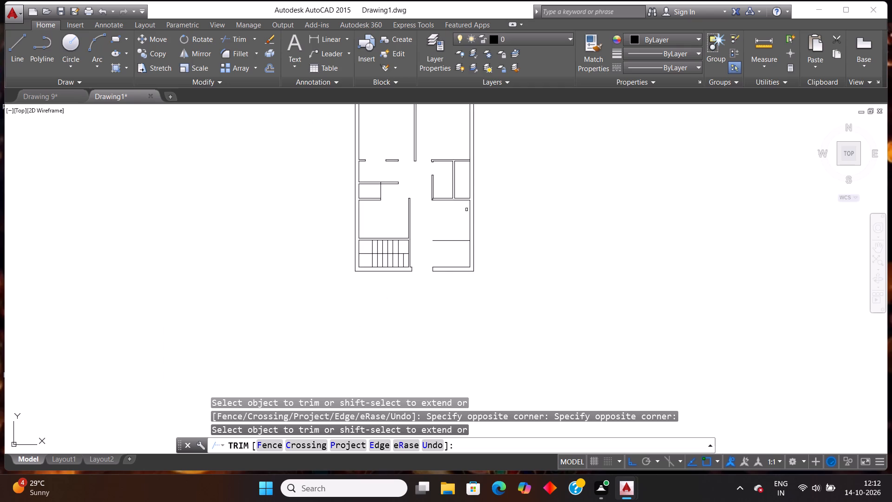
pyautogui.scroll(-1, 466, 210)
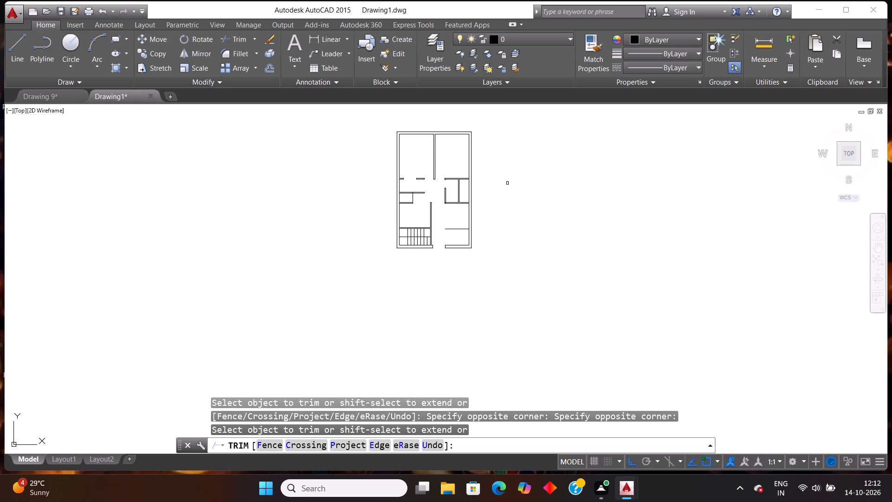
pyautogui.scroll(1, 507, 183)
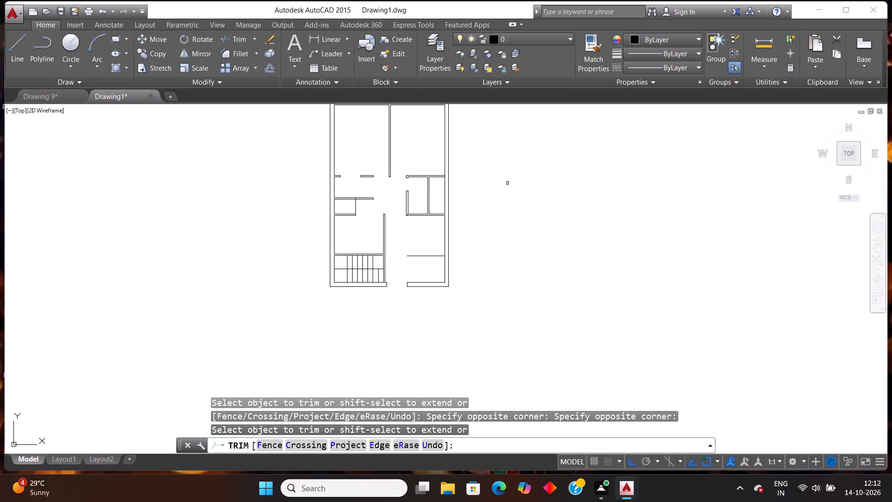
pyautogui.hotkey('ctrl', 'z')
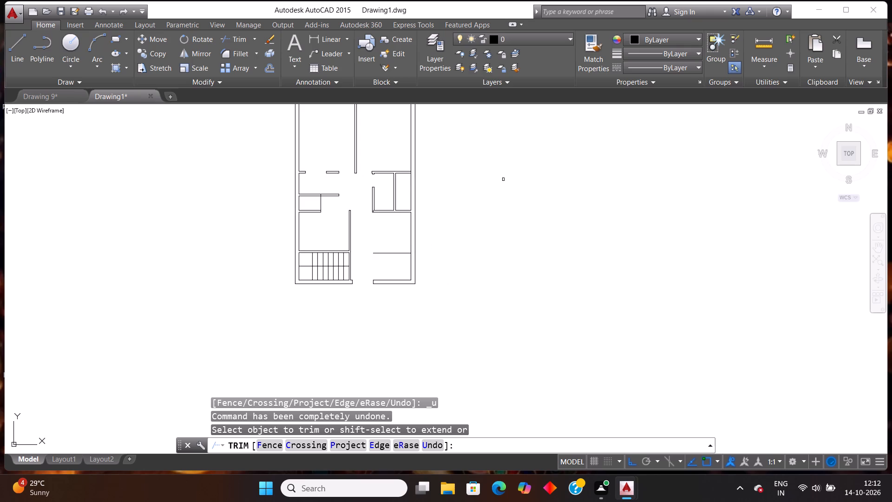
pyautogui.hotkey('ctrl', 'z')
# Trim the lower half of the tread line nearest the central partition, up to the stair's horizontal middle line.
pyautogui.scroll(2, 346, 261)
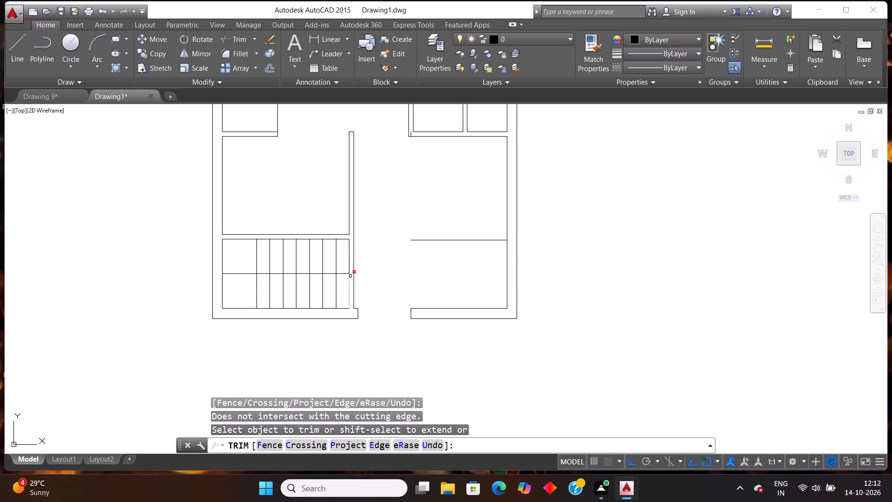
pyautogui.click(340, 289)
pyautogui.click(334, 293)
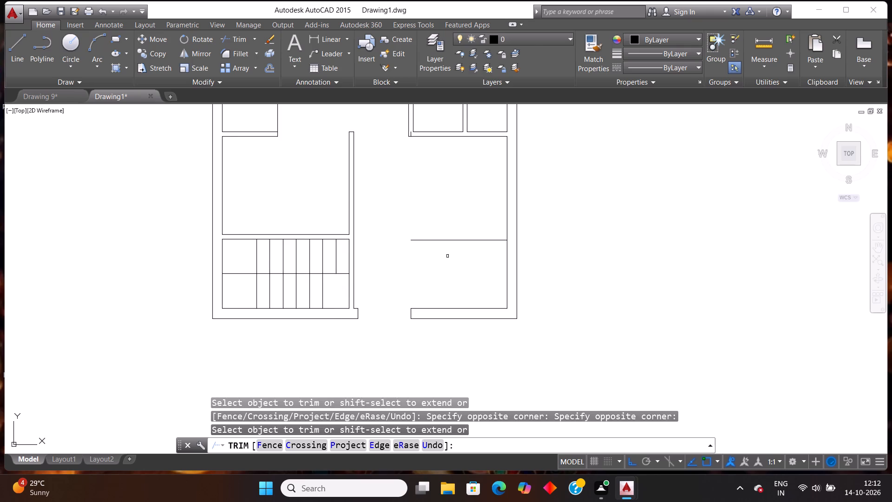
pyautogui.scroll(-1, 450, 256)
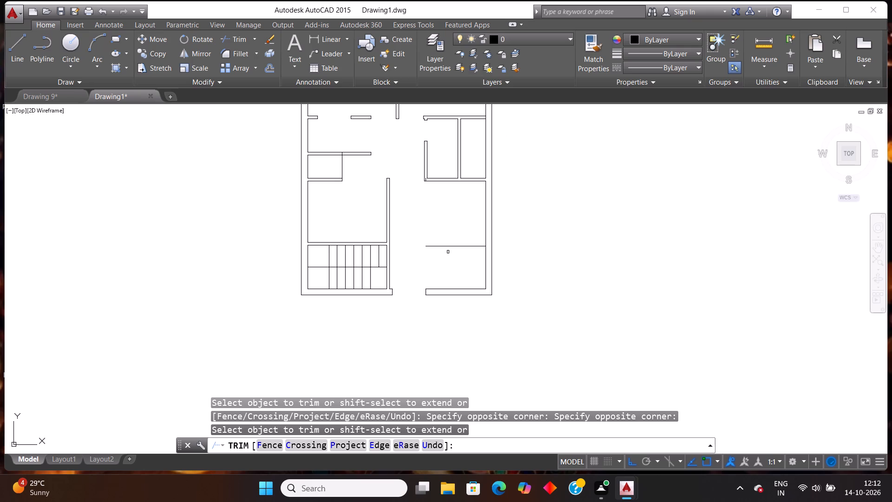
pyautogui.press('Escape')
# Extend the stair's horizontal middle line and the bottom wall's inner line across the thickness of the central partition.
pyautogui.write('ex')
pyautogui.press('Return')
pyautogui.press('Return')
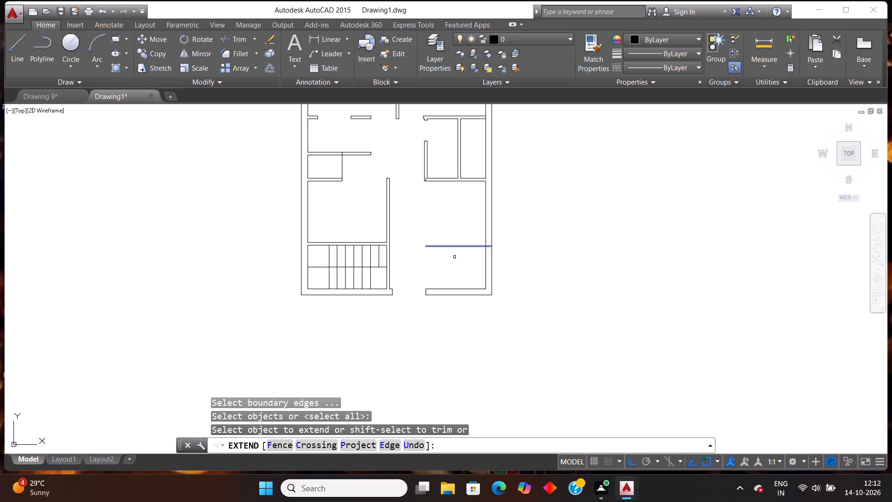
pyautogui.scroll(1, 414, 267)
pyautogui.scroll(1, 366, 278)
pyautogui.click(362, 260)
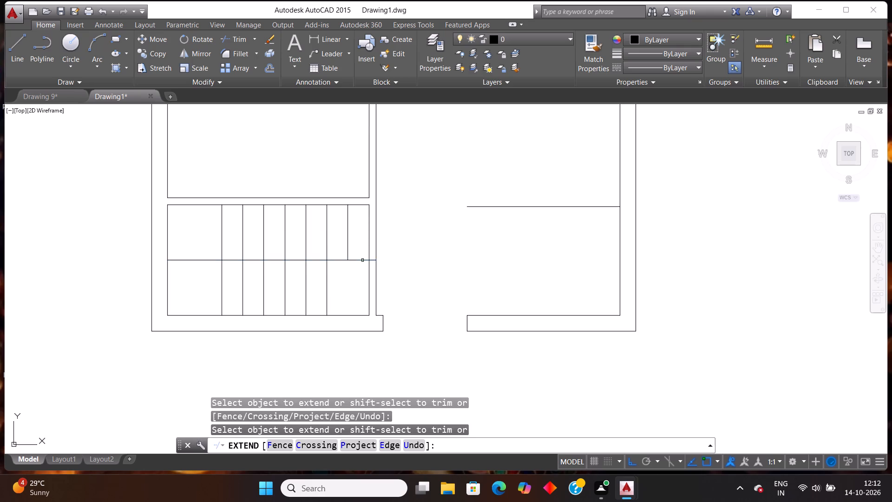
pyautogui.click(363, 316)
pyautogui.press('Escape')
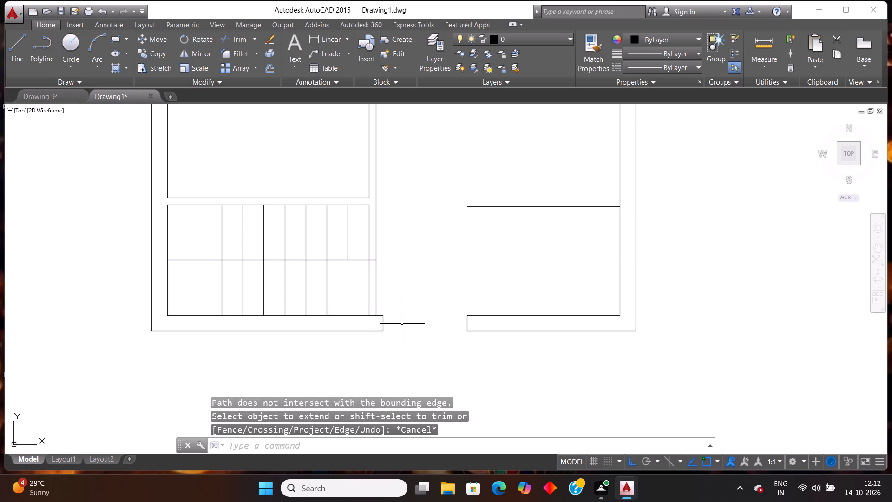
# Trim both central partition lines between the stair's middle line and the bottom wall, opening the lower stair flight to the passage.
pyautogui.write('tr')
pyautogui.press('Return')
pyautogui.press('Return')
pyautogui.click(400, 287)
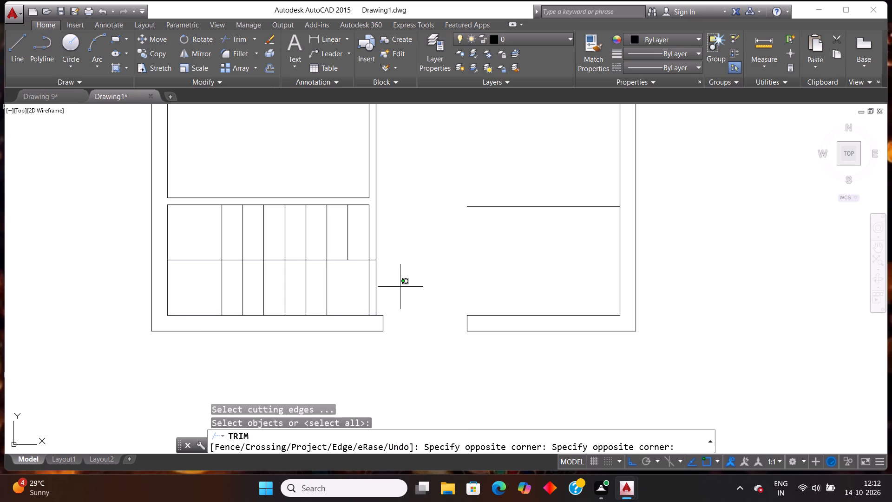
pyautogui.click(348, 284)
pyautogui.scroll(-2, 457, 310)
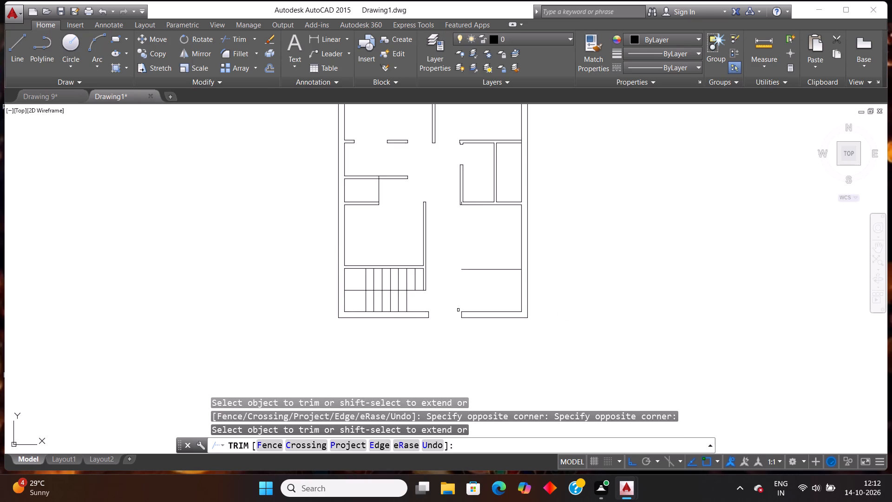
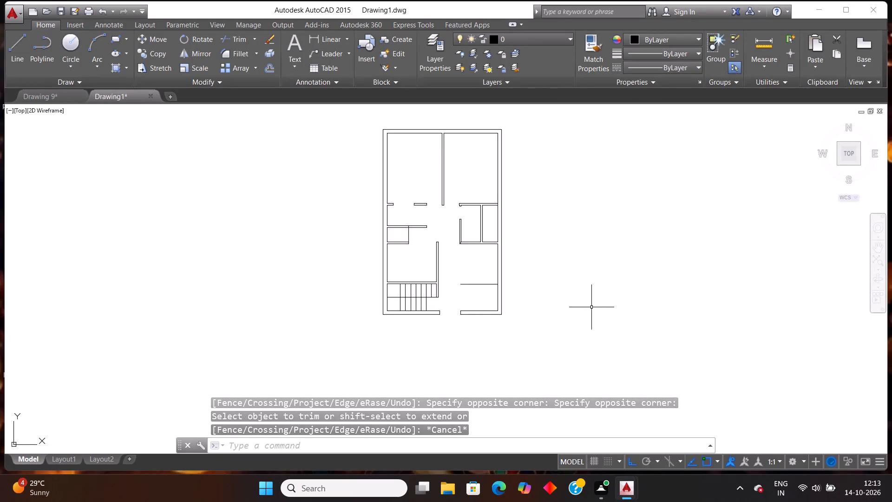
# Draw a U-shaped walking line through both stair flights, about 7' along the lower, 2'-5.5" up, and 8' along the upper.
pyautogui.scroll(-1, 579, 306)
pyautogui.scroll(2, 599, 278)
pyautogui.scroll(-1, 599, 278)
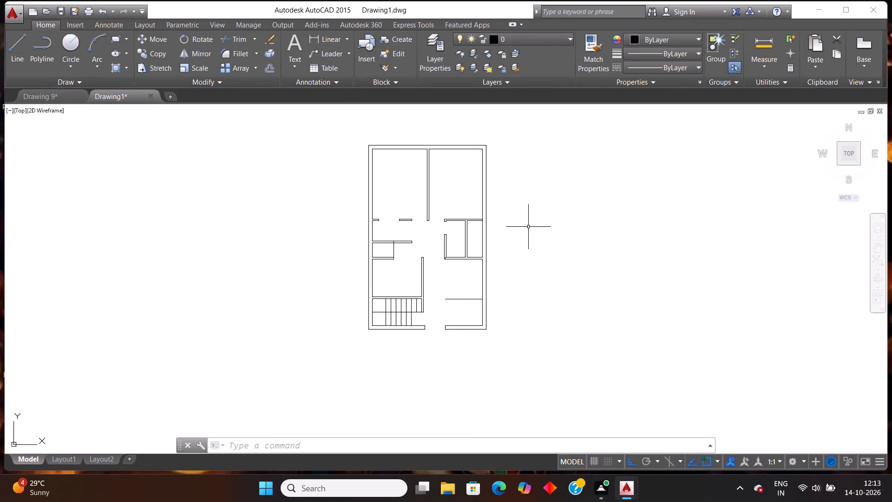
pyautogui.press('l')
pyautogui.press('Return')
pyautogui.scroll(1, 432, 328)
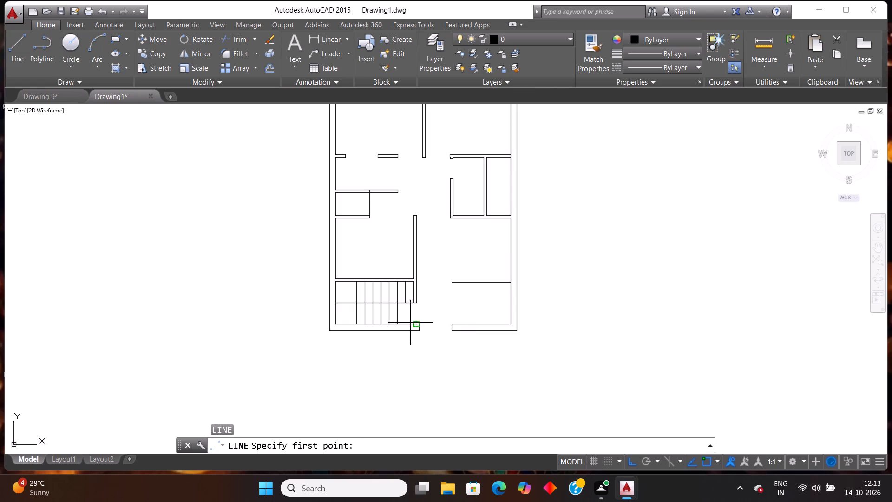
pyautogui.scroll(2, 406, 322)
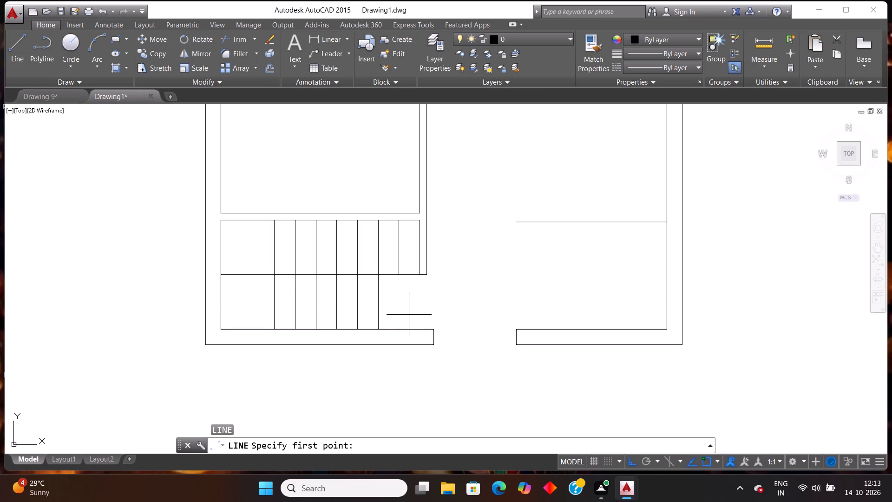
pyautogui.click(395, 301)
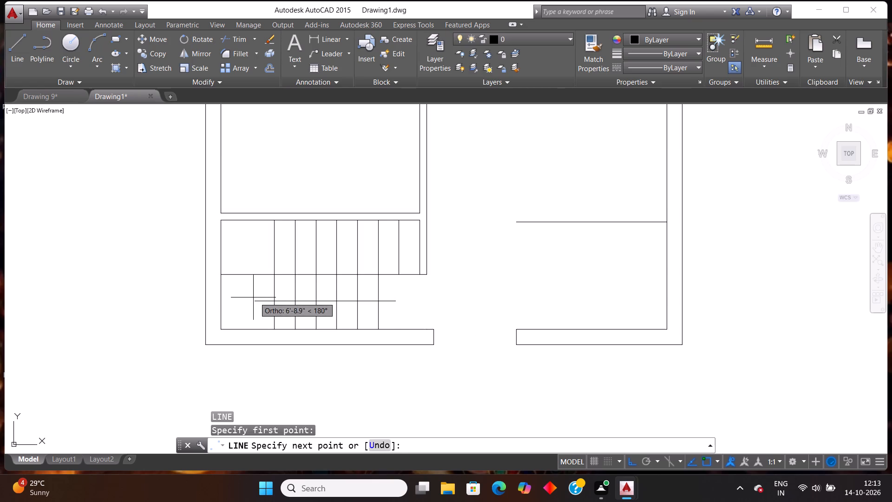
pyautogui.click(248, 297)
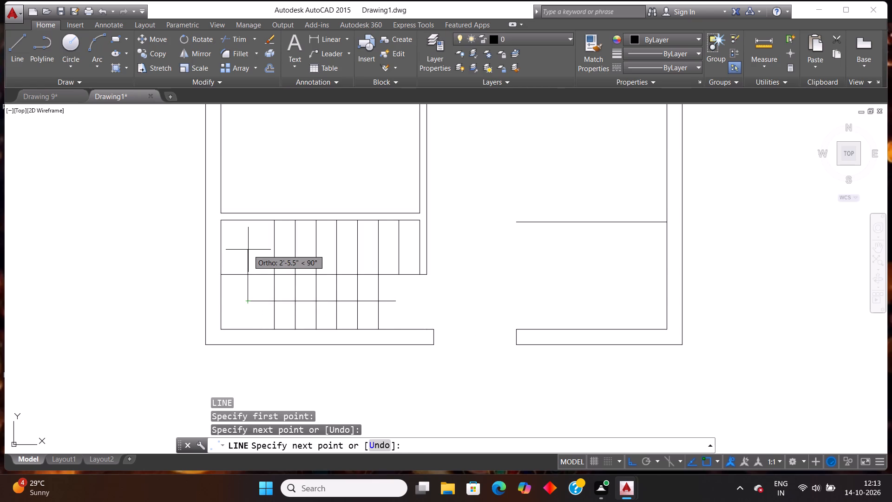
pyautogui.click(248, 250)
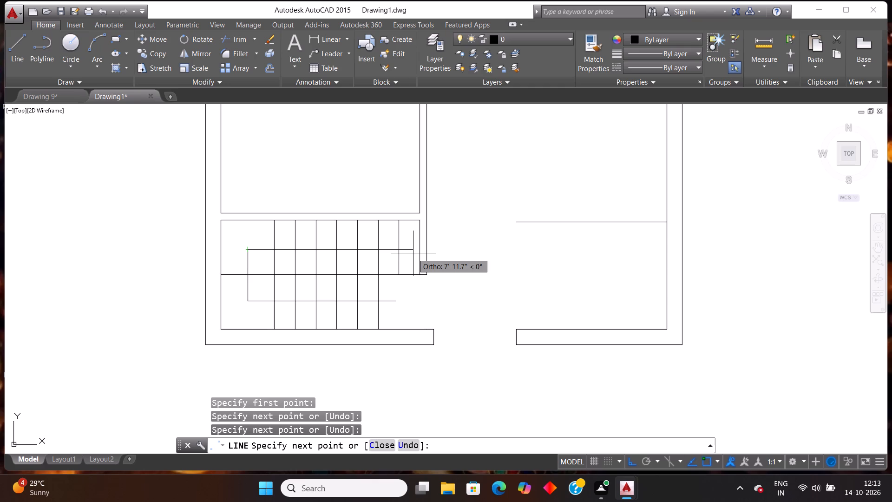
pyautogui.click(413, 253)
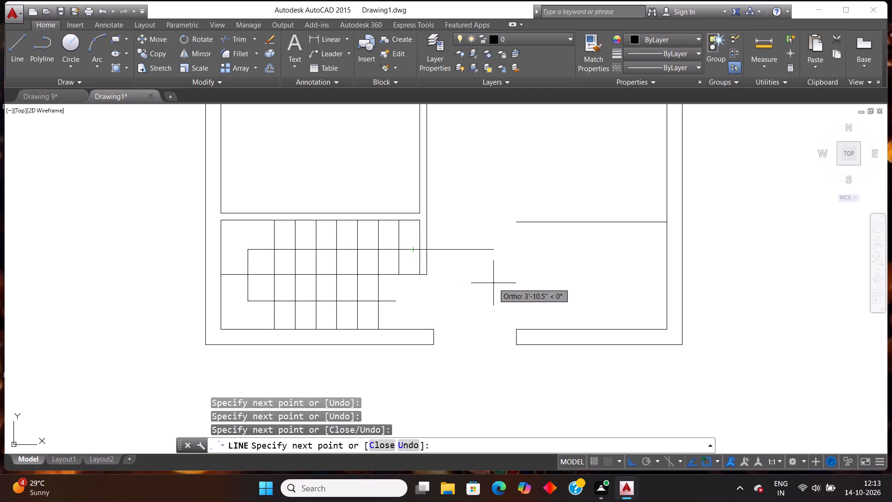
pyautogui.press('Escape')
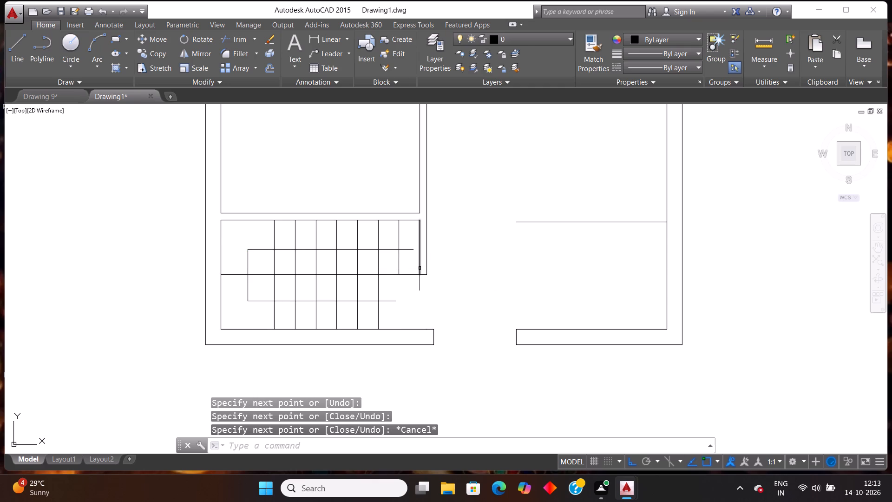
# With Ortho off, draw a two-stroke arrowhead at the end of the walking line in the upper stair flight.
pyautogui.scroll(1, 420, 268)
pyautogui.press('l')
pyautogui.press('Return')
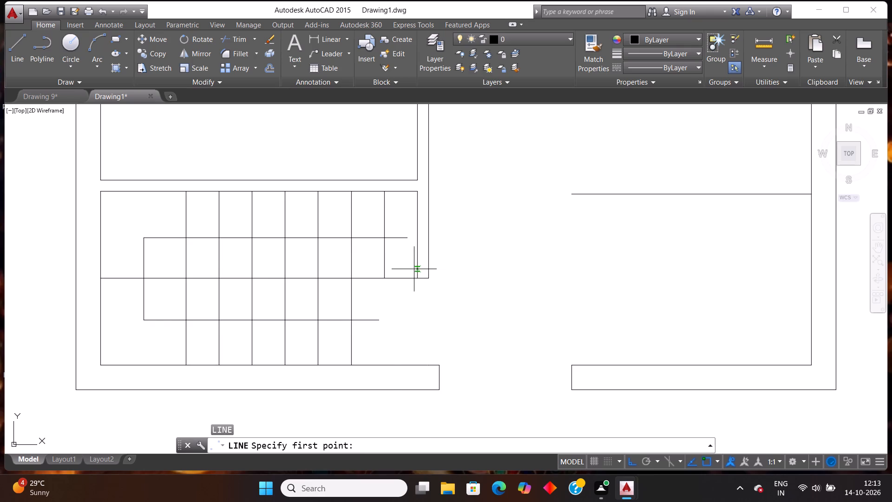
pyautogui.click(404, 243)
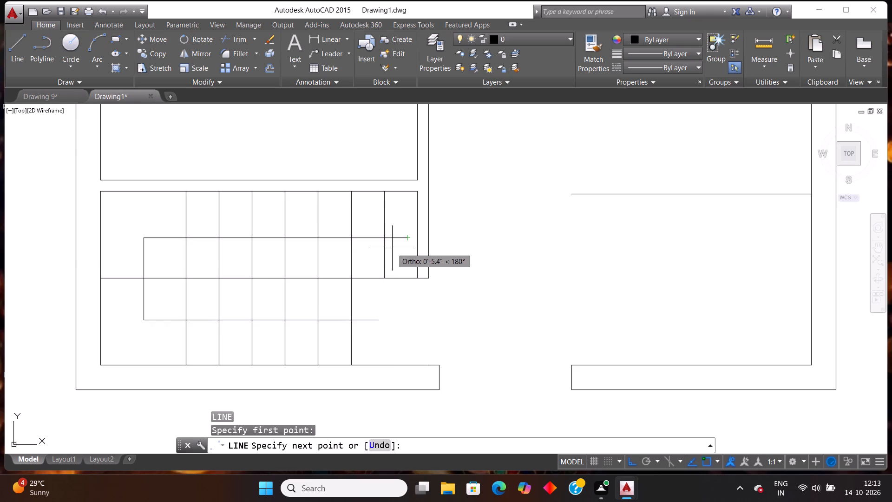
pyautogui.press('F8')
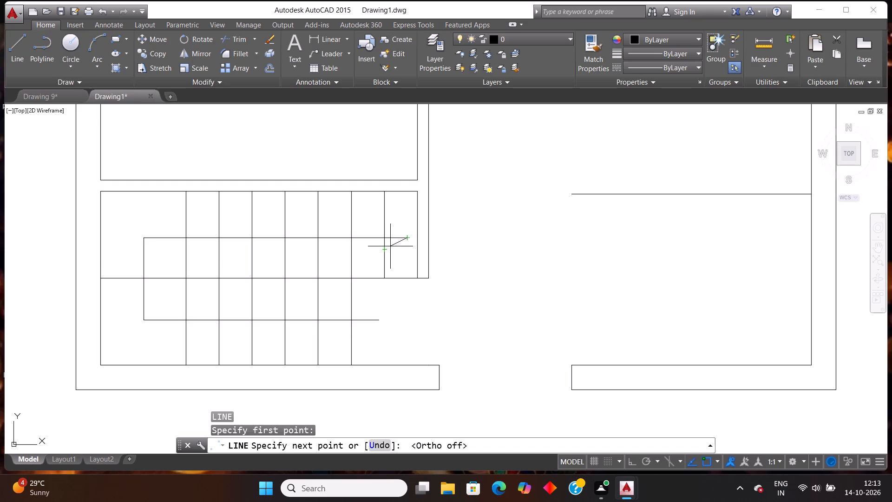
pyautogui.click(388, 251)
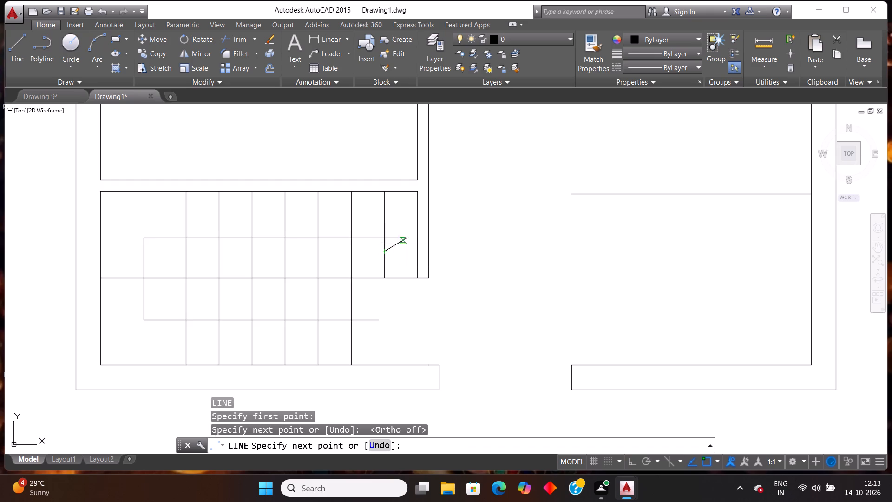
pyautogui.click(407, 238)
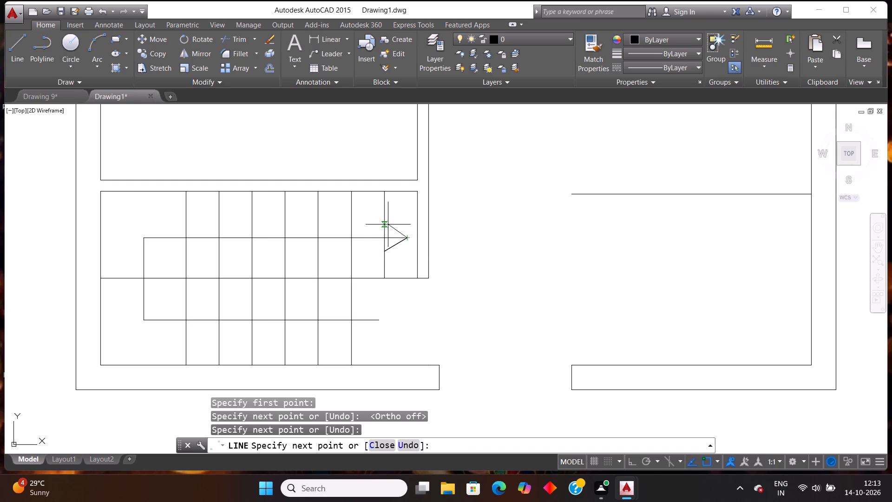
pyautogui.click(388, 225)
pyautogui.click(405, 237)
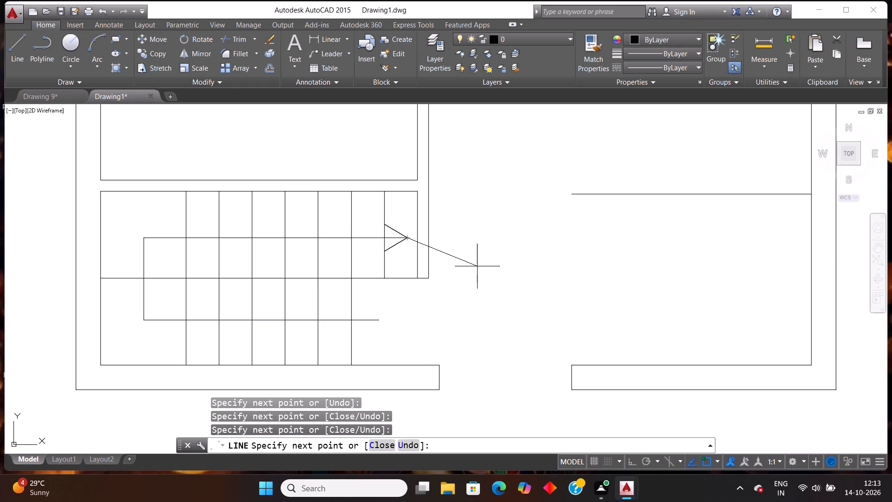
pyautogui.press('Escape')
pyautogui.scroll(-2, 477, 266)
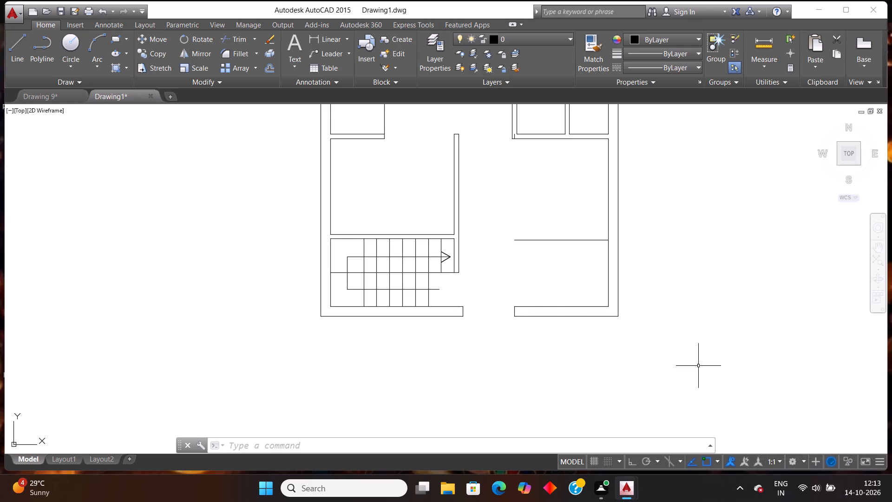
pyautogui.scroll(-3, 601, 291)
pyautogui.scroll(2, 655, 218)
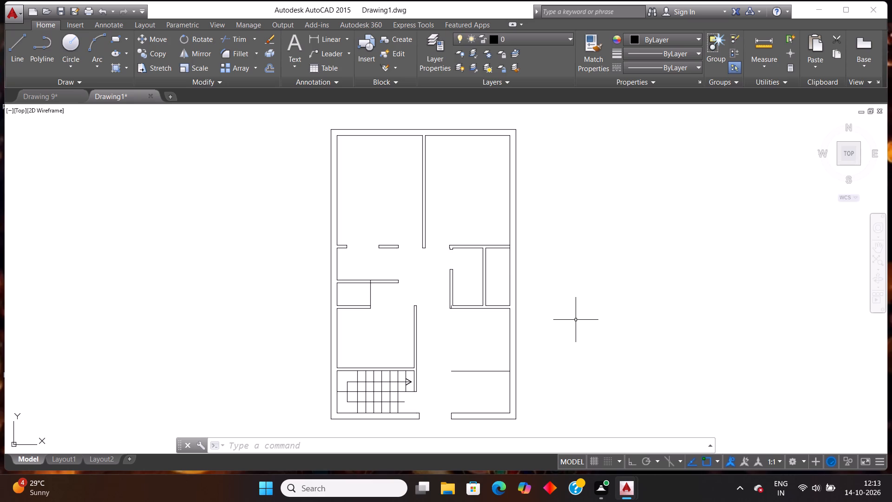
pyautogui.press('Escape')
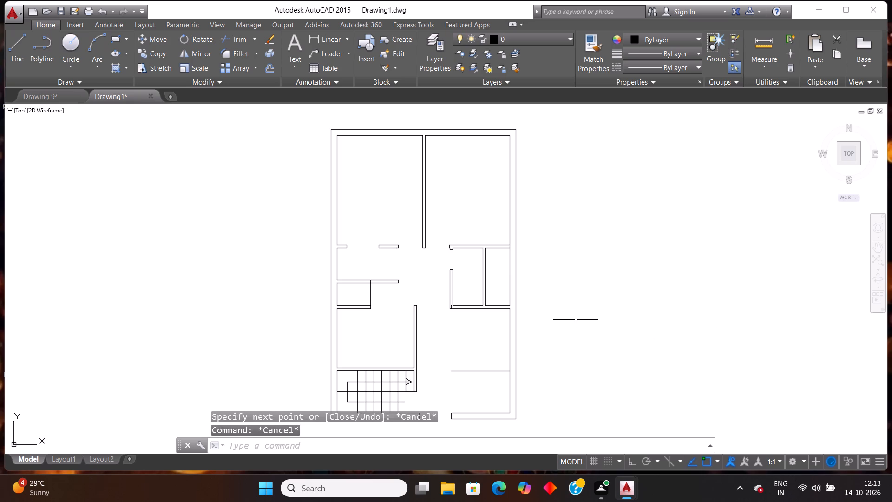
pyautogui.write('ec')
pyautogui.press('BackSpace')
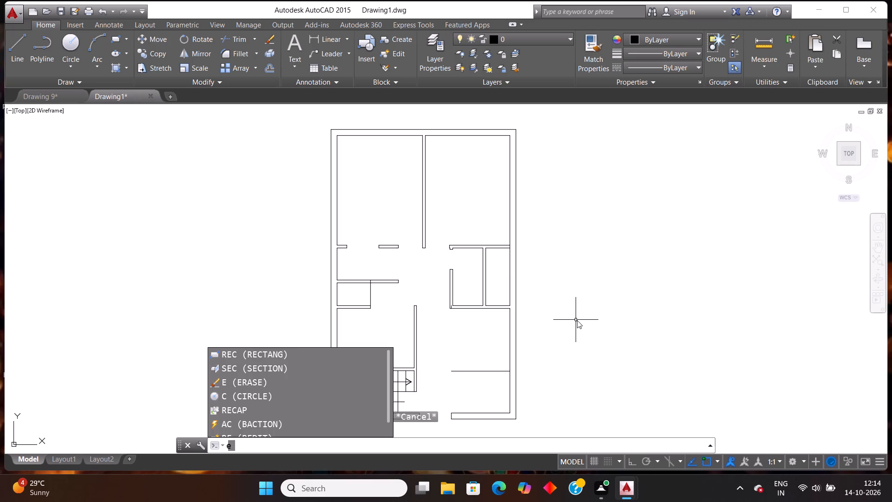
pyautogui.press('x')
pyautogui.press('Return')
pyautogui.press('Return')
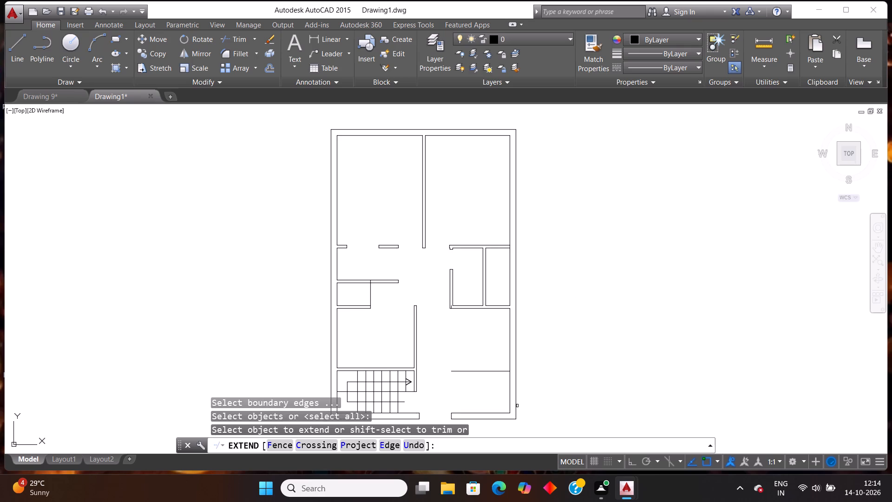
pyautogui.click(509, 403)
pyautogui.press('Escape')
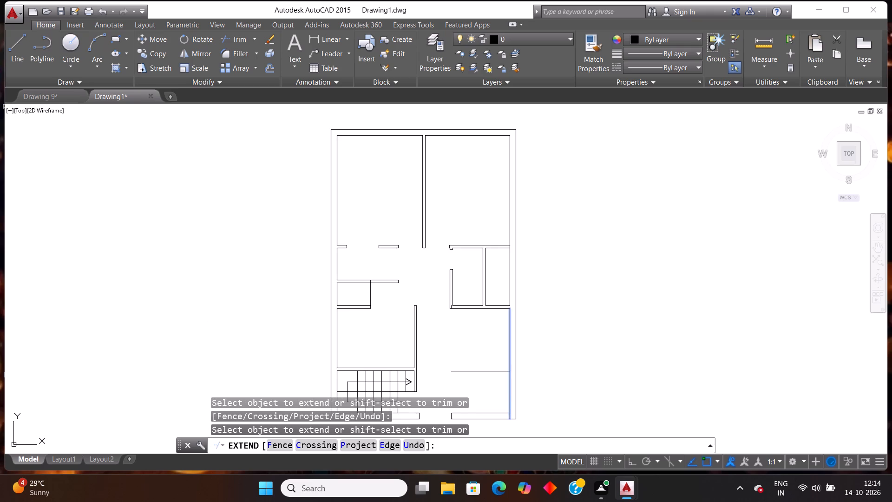
# Offset the inner line of the lower right outer wall 4' inward, towards the entrance passage.
pyautogui.press('o')
pyautogui.write('ff')
pyautogui.press('Return')
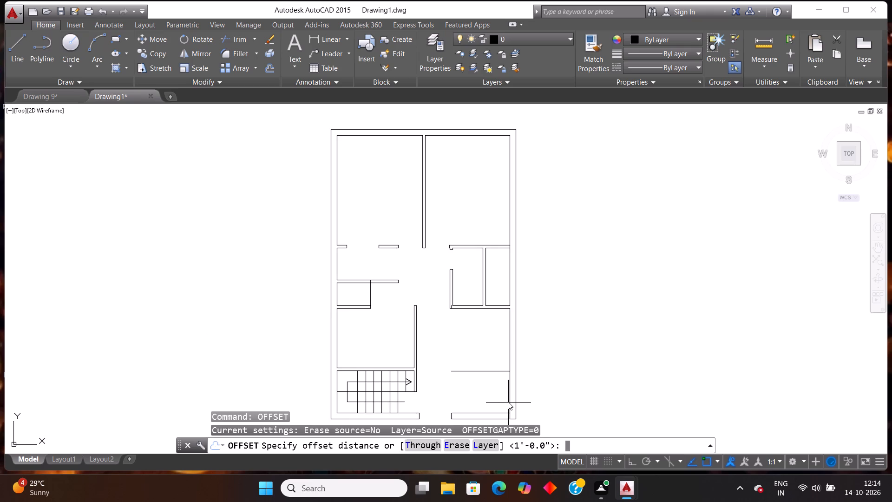
pyautogui.press('4')
pyautogui.press("'")
pyautogui.press('Return')
pyautogui.scroll(-1, 535, 380)
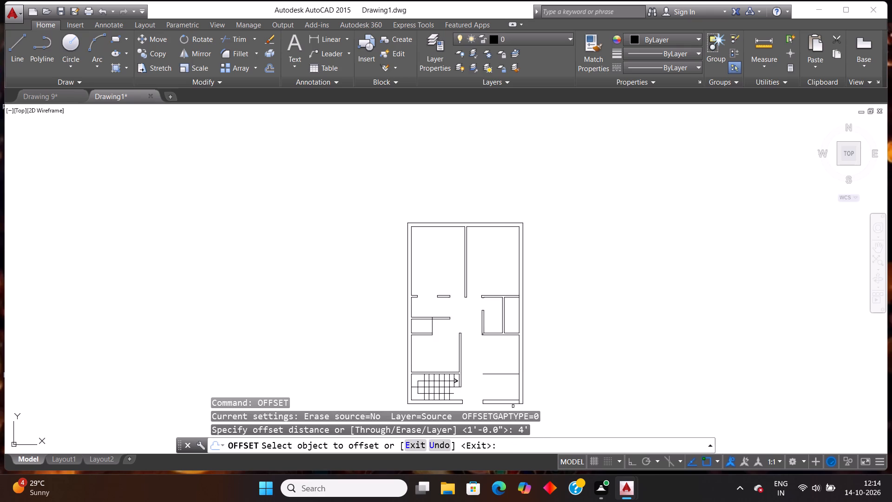
pyautogui.scroll(4, 513, 406)
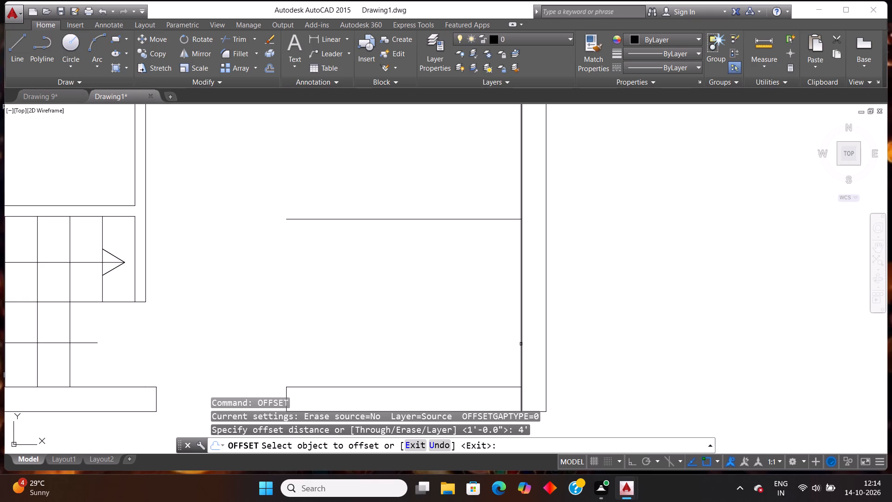
pyautogui.click(521, 344)
pyautogui.click(474, 330)
pyautogui.press('Escape')
# Trim the bottom wall between the offset line and the right outer wall, and remove the offset line above the wall.
pyautogui.scroll(-3, 496, 326)
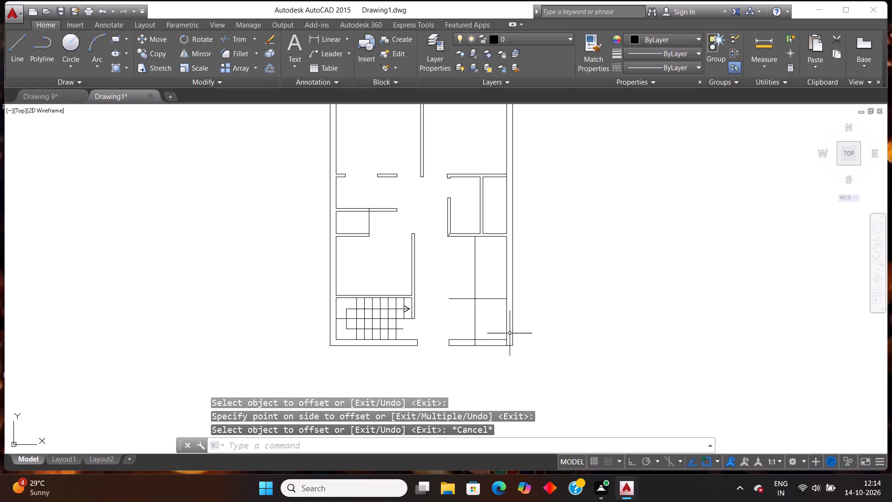
pyautogui.scroll(3, 485, 376)
pyautogui.press('t')
pyautogui.press('r')
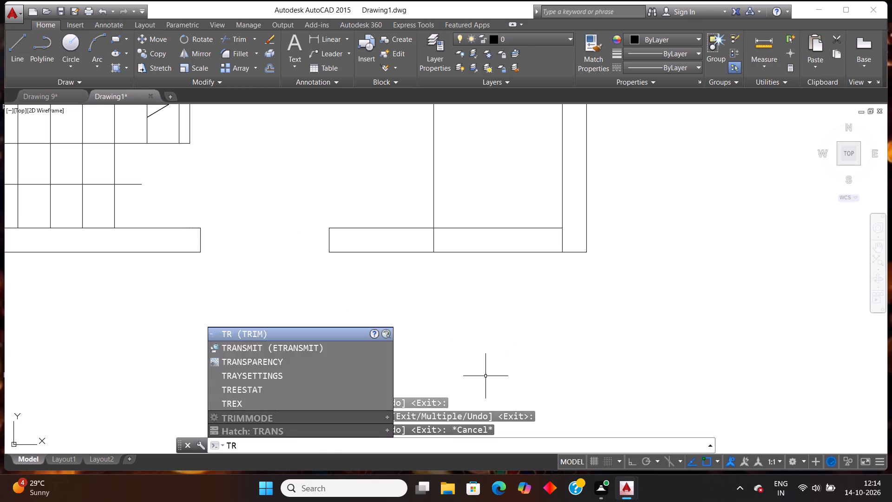
pyautogui.press('Return')
pyautogui.press('Return')
pyautogui.click(485, 209)
pyautogui.click(511, 293)
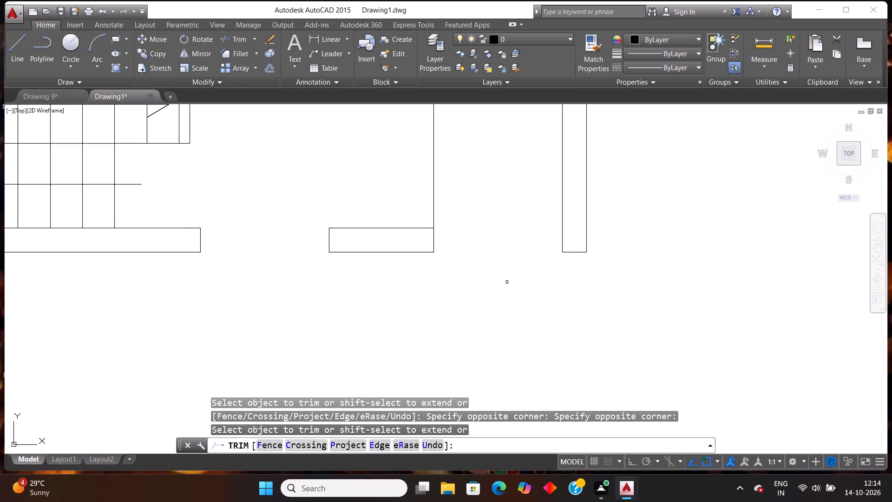
pyautogui.click(482, 192)
pyautogui.click(407, 179)
pyautogui.scroll(-3, 513, 317)
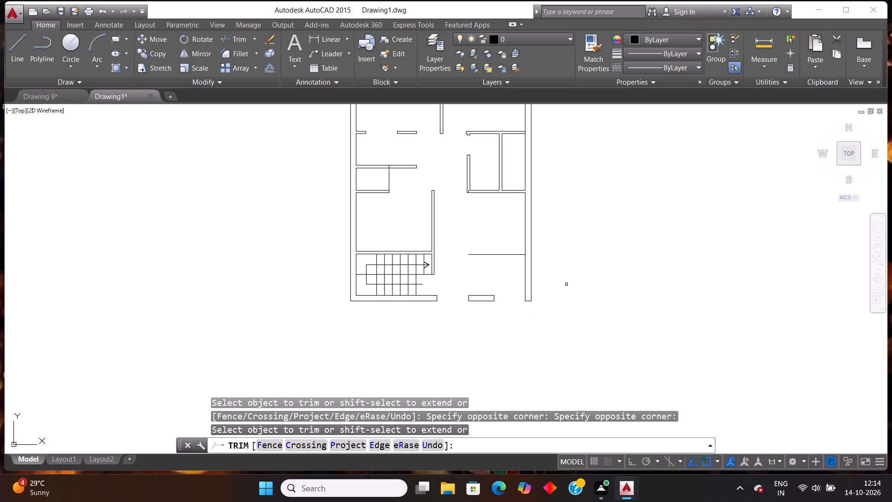
pyautogui.scroll(2, 485, 187)
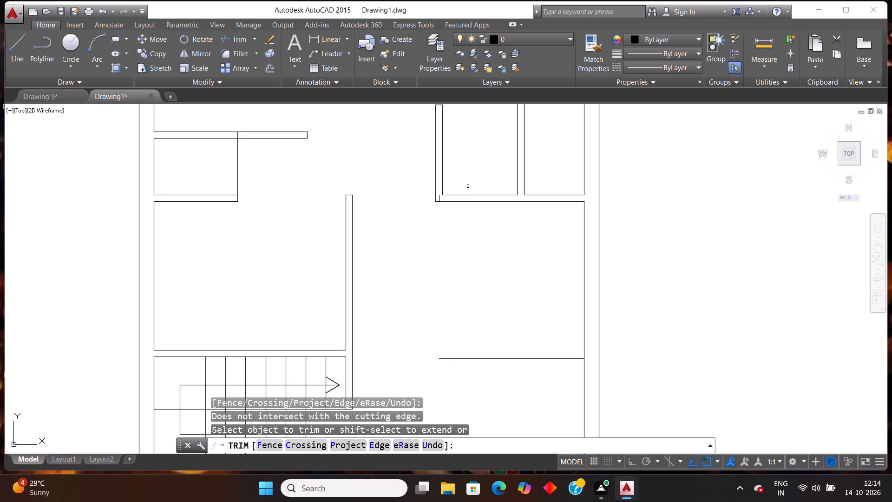
pyautogui.press('Escape')
# Delete the short stray vertical line inside the lower-left wall corner of the two small right-hand rooms.
pyautogui.scroll(4, 445, 187)
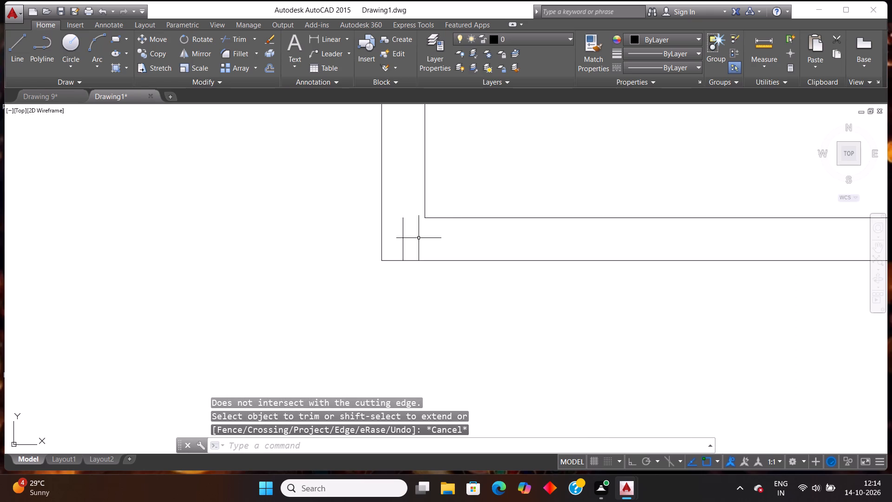
pyautogui.click(419, 238)
pyautogui.click(399, 244)
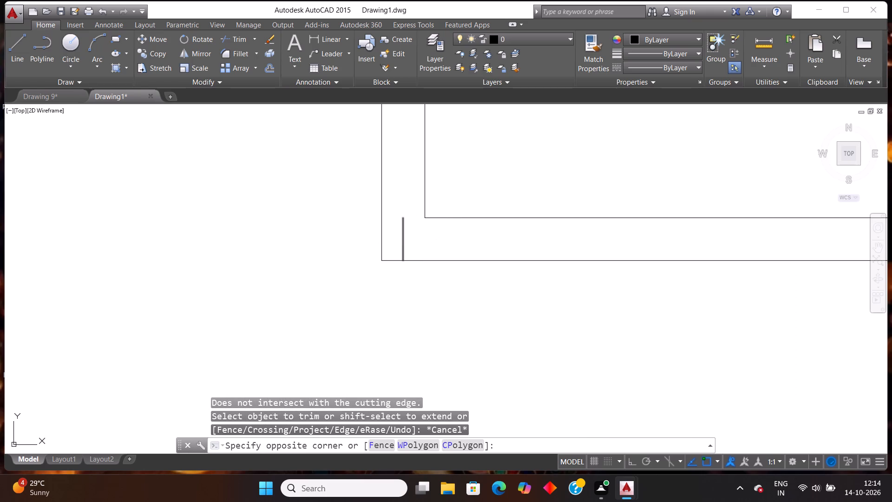
pyautogui.press('Delete')
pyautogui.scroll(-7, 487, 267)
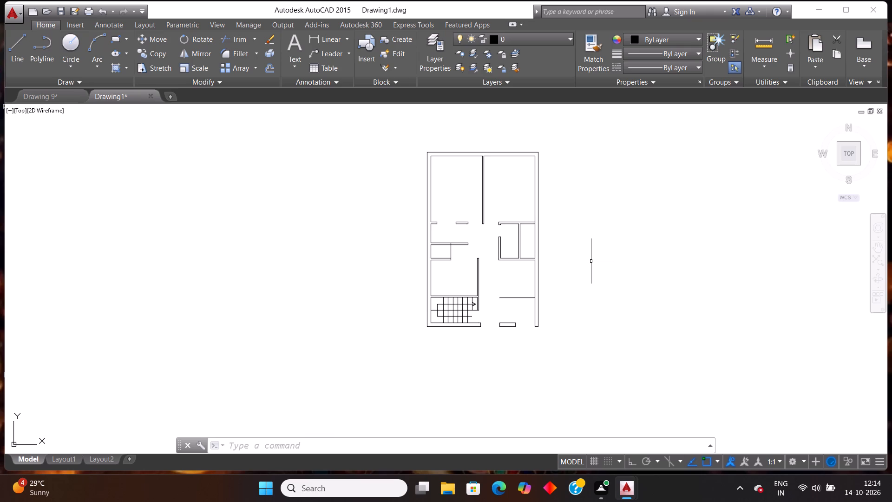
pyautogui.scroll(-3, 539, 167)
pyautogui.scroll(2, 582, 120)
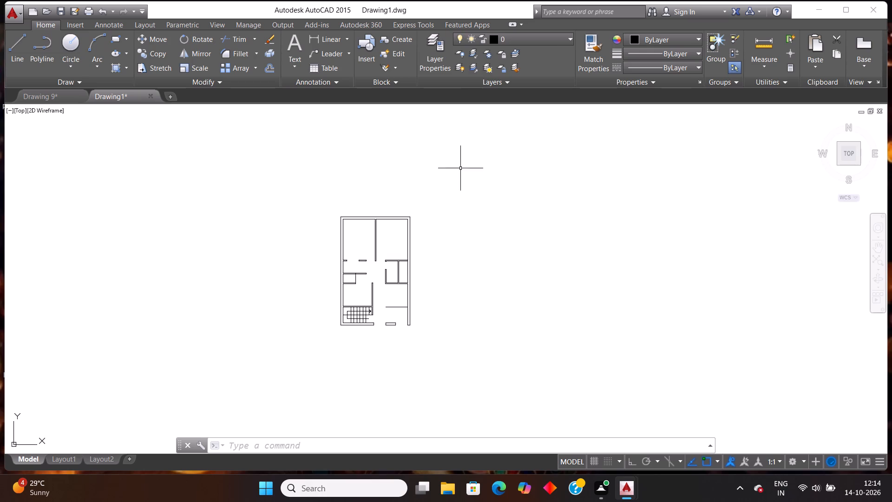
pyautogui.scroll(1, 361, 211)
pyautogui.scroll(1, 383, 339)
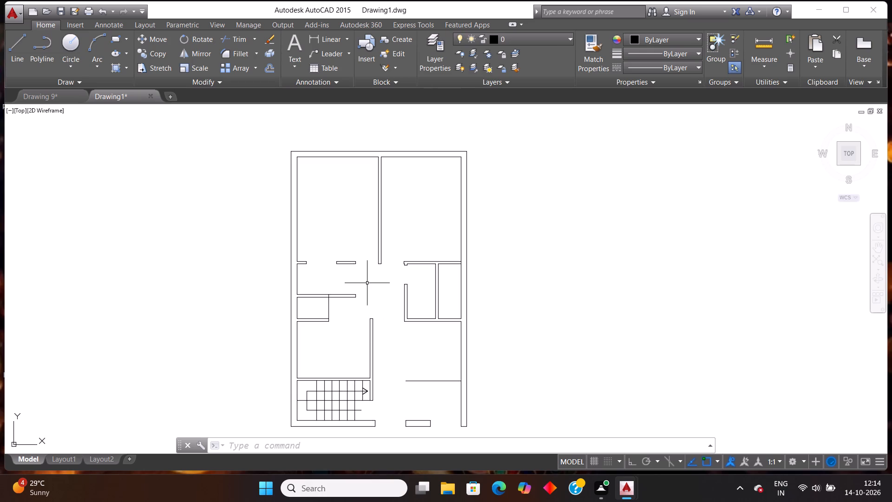
# Copy the upper-left bedroom's door from Drawing 9 and paste it into Drawing1, in the empty space right of the plan.
pyautogui.click(44, 93)
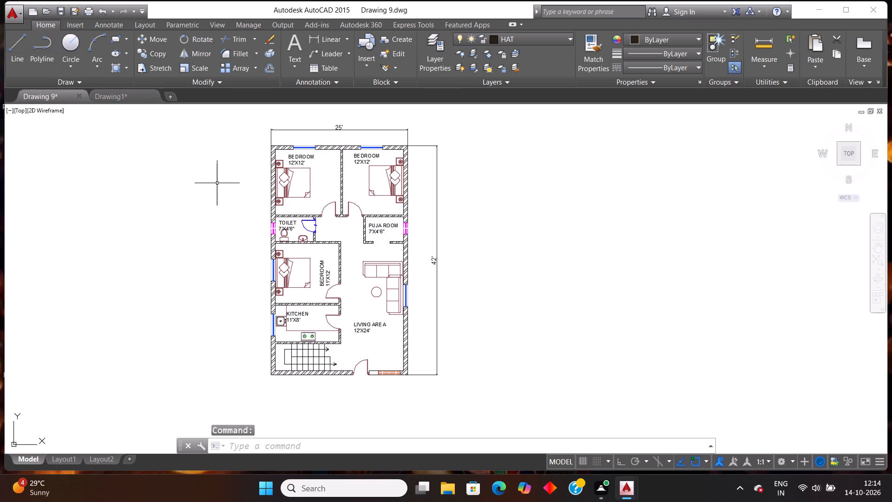
pyautogui.scroll(1, 283, 219)
pyautogui.scroll(2, 332, 210)
pyautogui.click(366, 200)
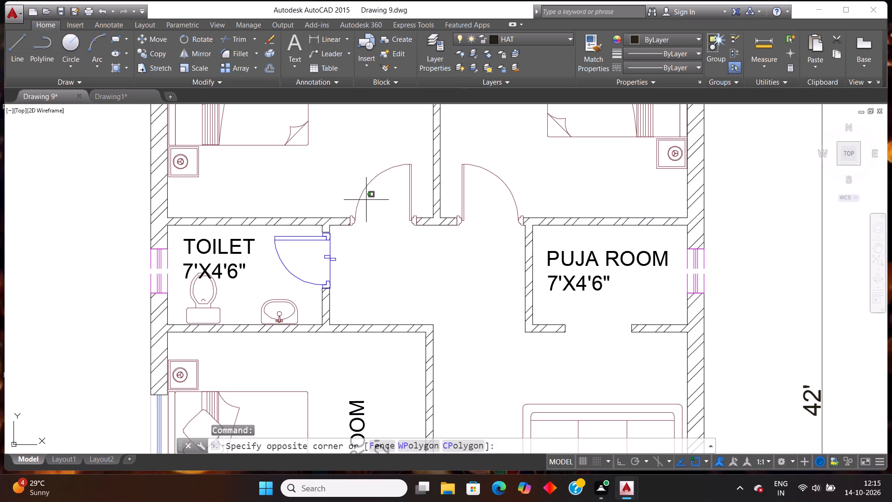
pyautogui.click(340, 173)
pyautogui.hotkey('ctrl', 'c')
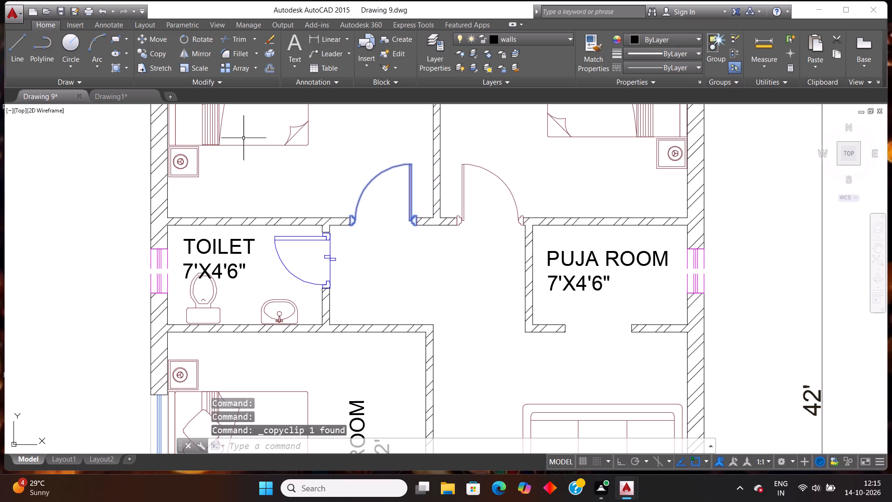
pyautogui.click(106, 99)
pyautogui.hotkey('ctrl', 'v')
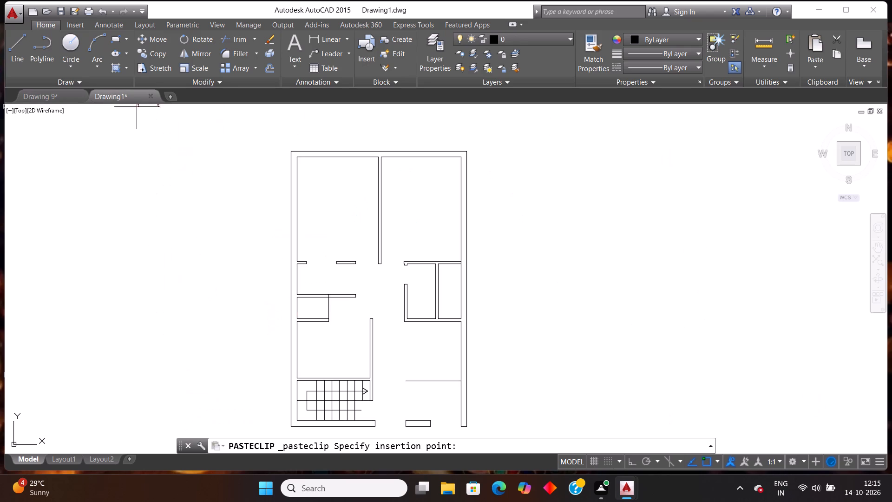
pyautogui.click(577, 255)
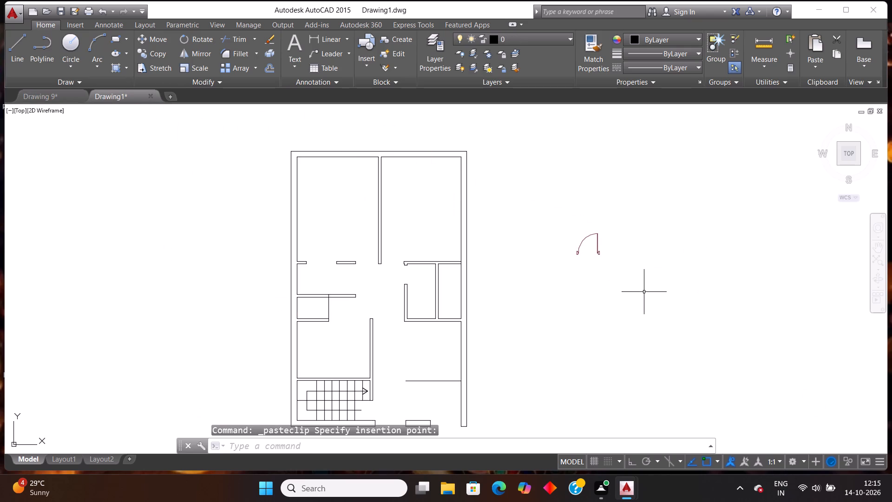
# Paste a second copy of the bedroom door below and to the right of the first one.
pyautogui.hotkey('ctrl', 'v')
pyautogui.click(633, 299)
pyautogui.moveTo(676, 306); pyautogui.dragTo(668, 300)
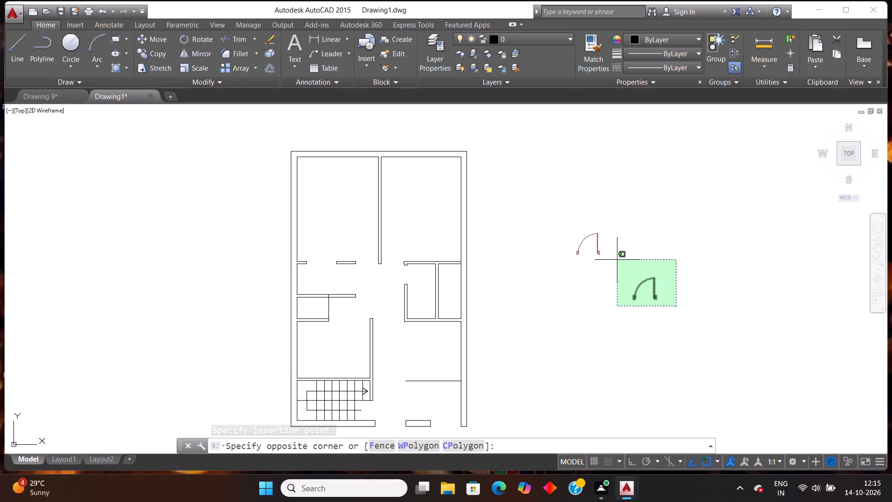
pyautogui.press('Escape')
pyautogui.scroll(-1, 542, 266)
pyautogui.scroll(1, 489, 279)
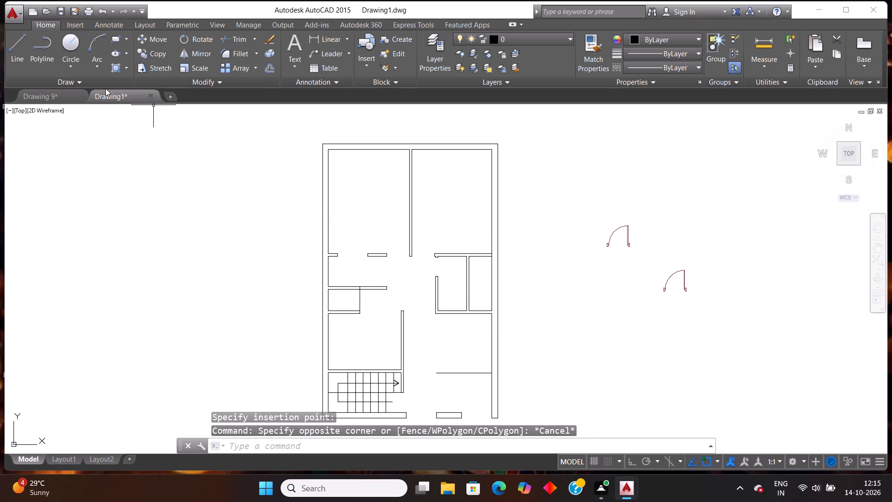
# Copy the blue toilet door from Drawing 9 and paste it into Drawing1, below the two loose bedroom doors.
pyautogui.click(46, 95)
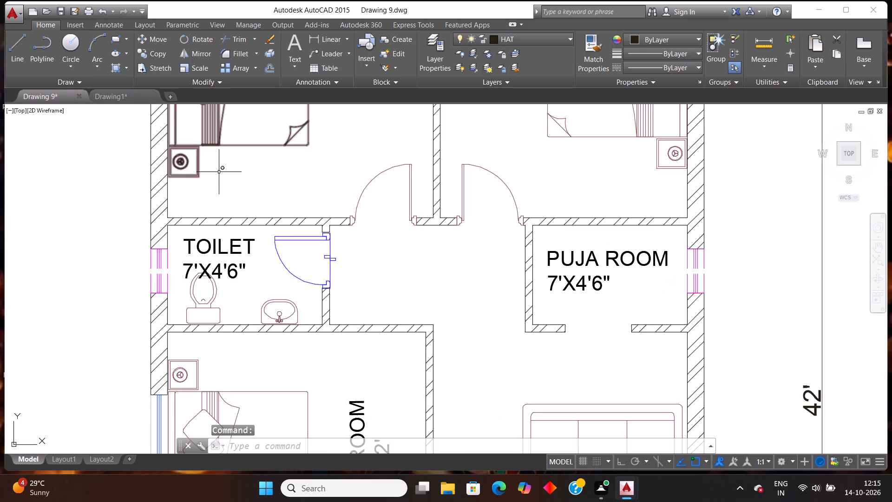
pyautogui.scroll(-3, 224, 176)
pyautogui.scroll(2, 255, 210)
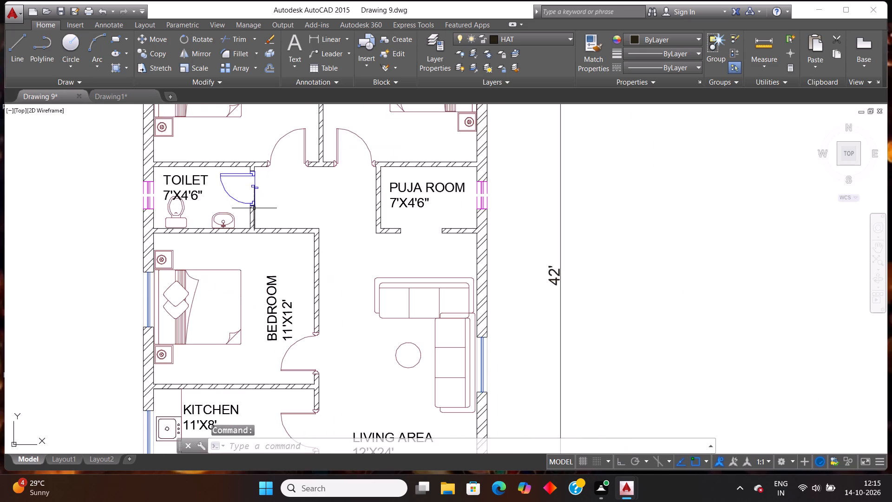
pyautogui.scroll(1, 249, 200)
pyautogui.click(278, 189)
pyautogui.click(252, 179)
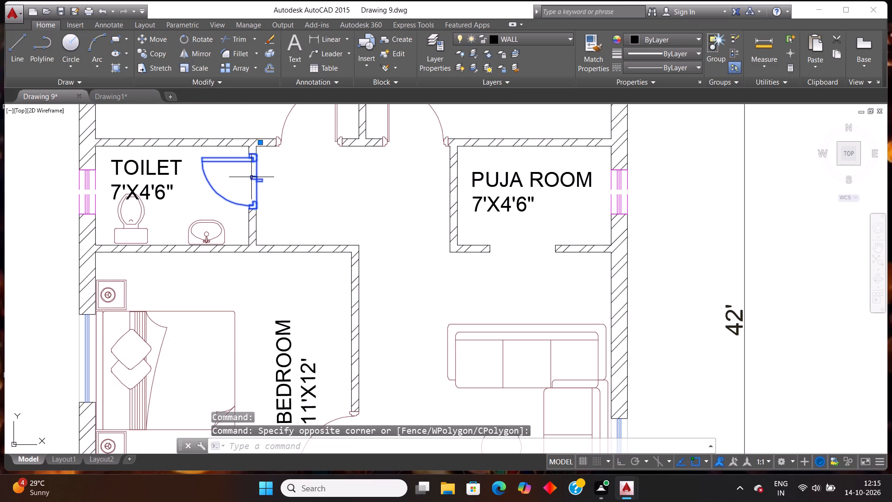
pyautogui.hotkey('ctrl', 'c')
pyautogui.click(116, 100)
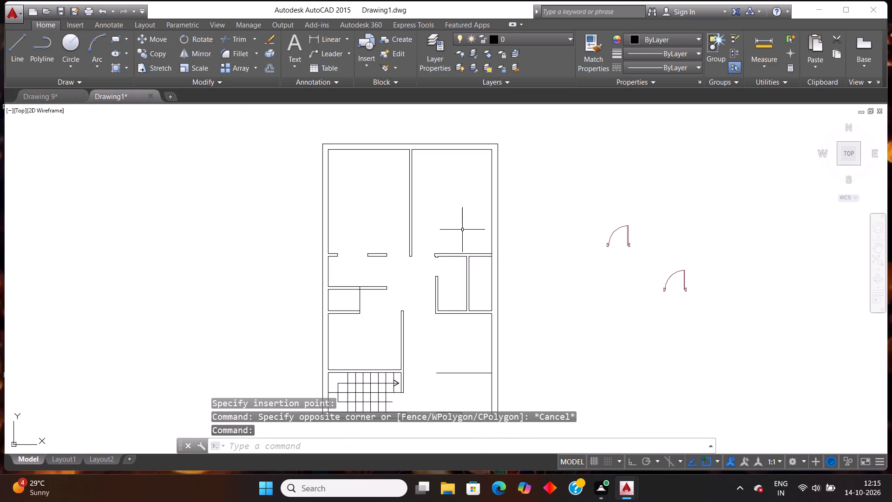
pyautogui.hotkey('ctrl', 'v')
pyautogui.click(585, 331)
# With Ortho on, mirror the blue toilet door about a vertical line through its frame, keeping the original.
pyautogui.moveTo(617, 339); pyautogui.dragTo(623, 337)
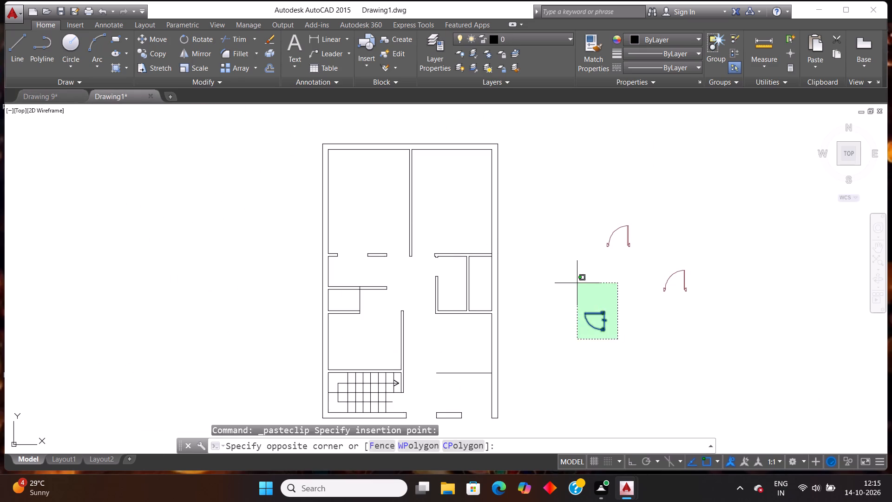
pyautogui.click(576, 283)
pyautogui.write('mi')
pyautogui.press('Return')
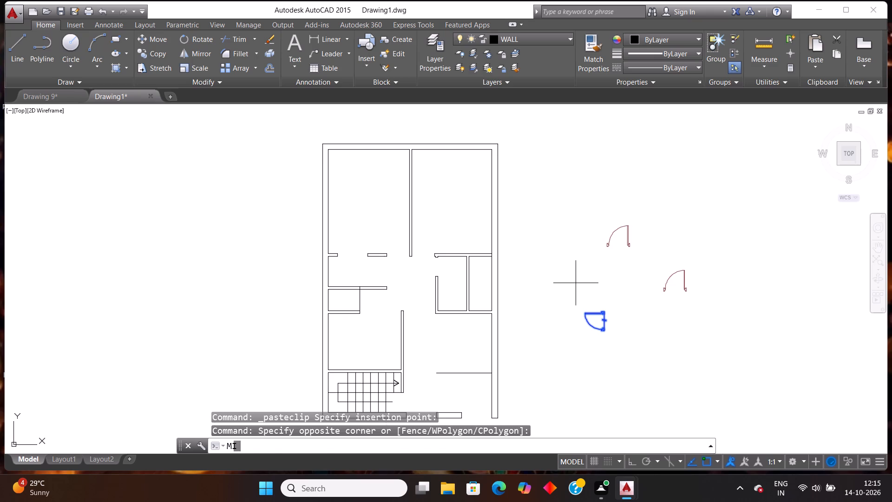
pyautogui.click(604, 313)
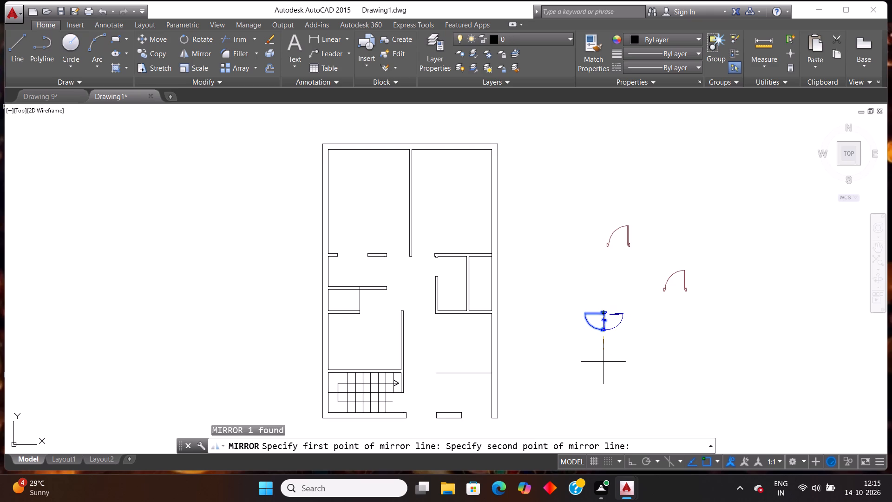
pyautogui.press('F8')
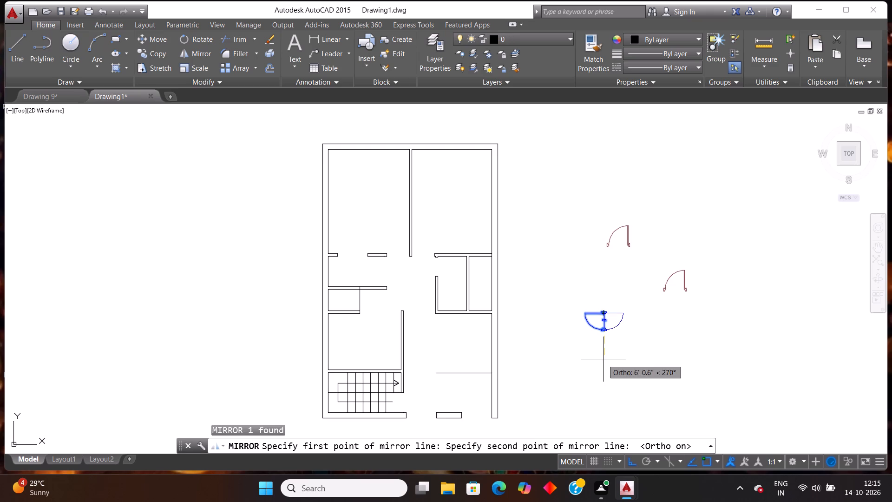
pyautogui.click(603, 359)
pyautogui.press('n')
pyautogui.press('Return')
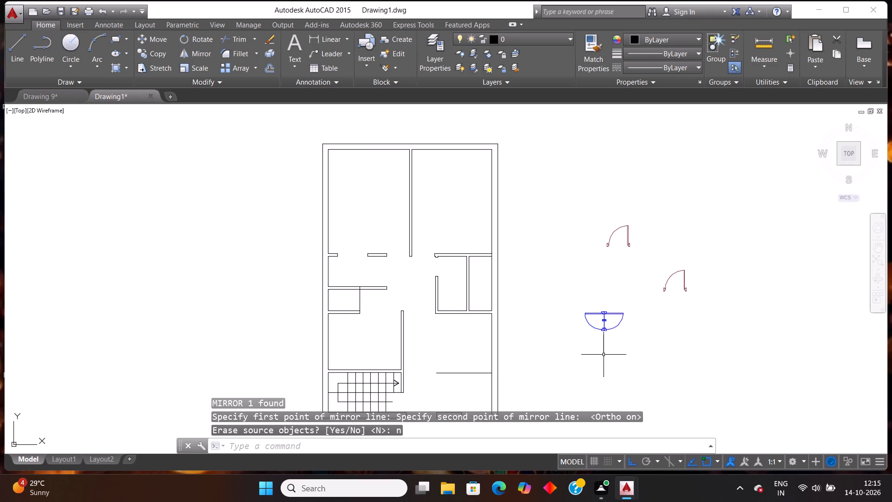
# Move the mirrored toilet door away from the original, to a spot below the second bedroom door.
pyautogui.click(603, 354)
pyautogui.click(637, 340)
pyautogui.click(626, 317)
pyautogui.click(614, 306)
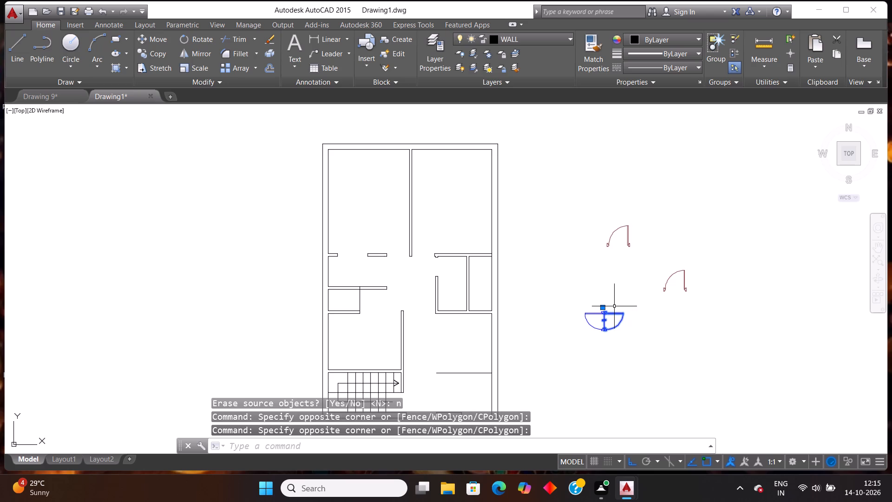
pyautogui.press('m')
pyautogui.press('Return')
pyautogui.click(621, 313)
pyautogui.click(683, 332)
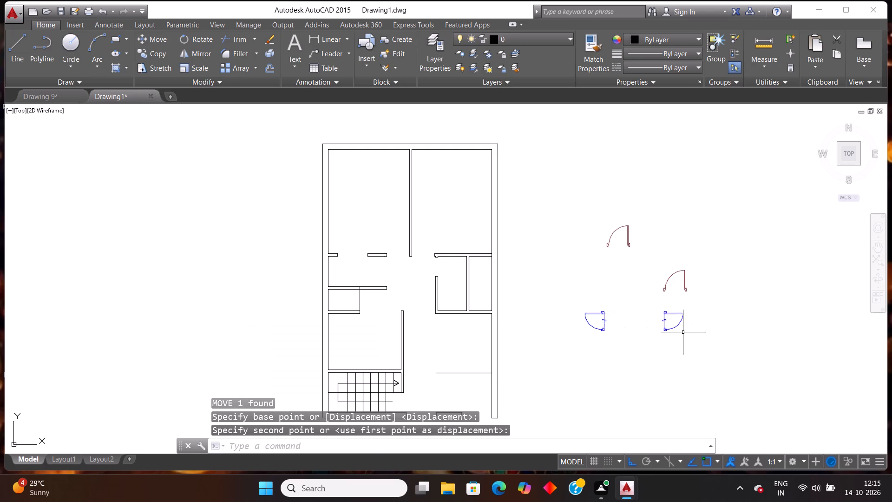
# Copy the WC from the toilet in Drawing 9 and paste it into Drawing1, above the loose doors beside the plan.
pyautogui.click(41, 101)
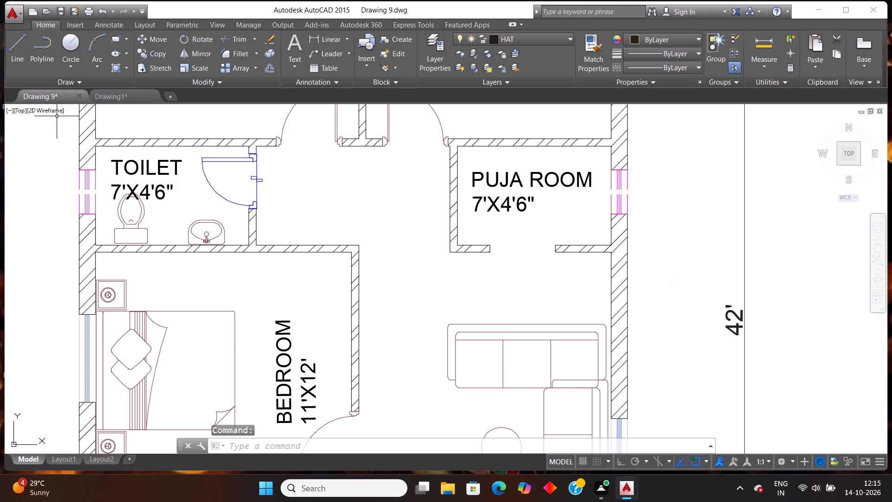
pyautogui.scroll(-1, 257, 247)
pyautogui.scroll(2, 203, 243)
pyautogui.click(173, 223)
pyautogui.click(149, 211)
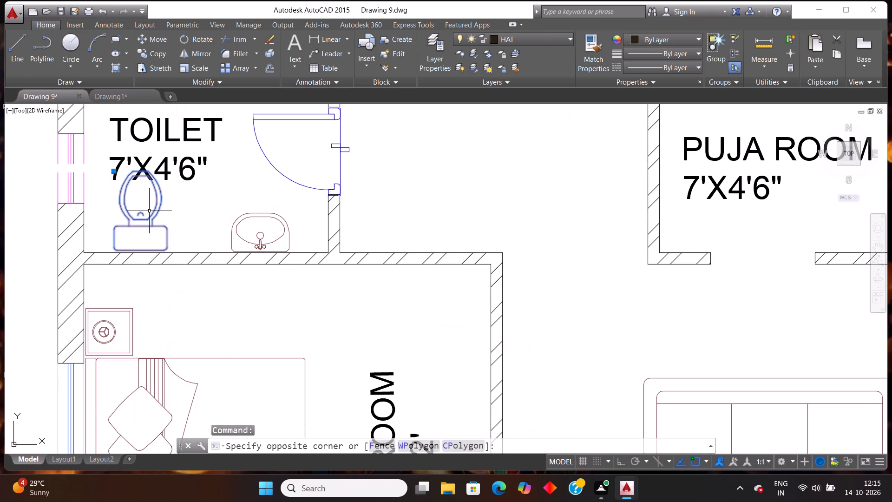
pyautogui.hotkey('ctrl', 'c')
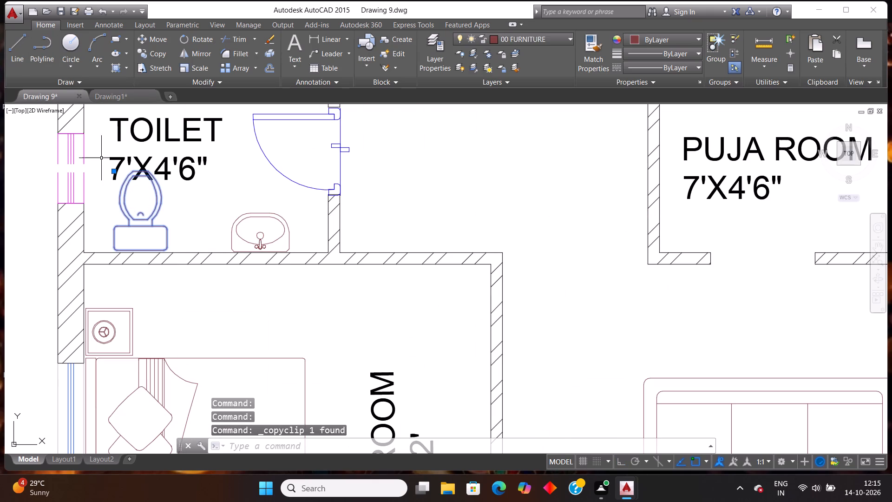
pyautogui.click(105, 102)
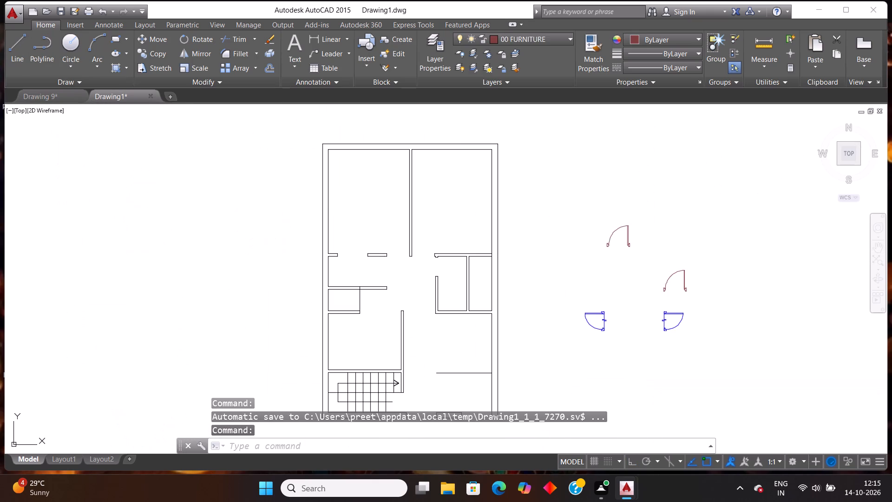
pyautogui.hotkey('ctrl', 'v')
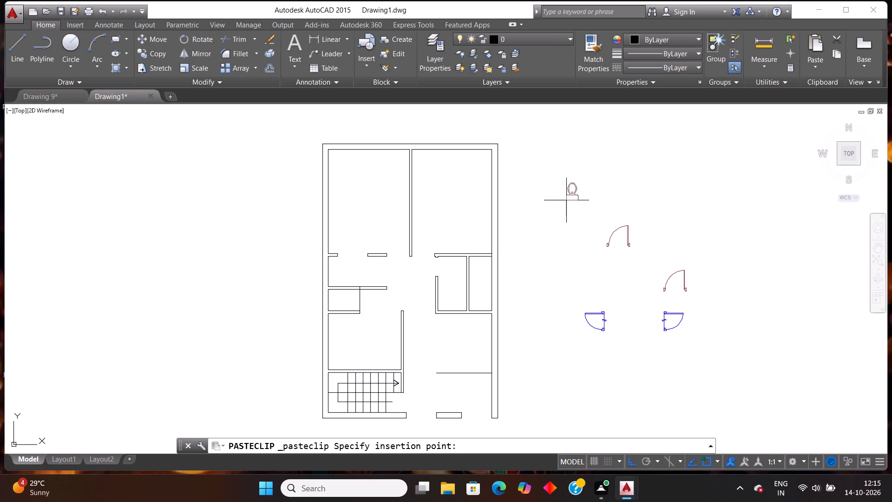
pyautogui.click(573, 172)
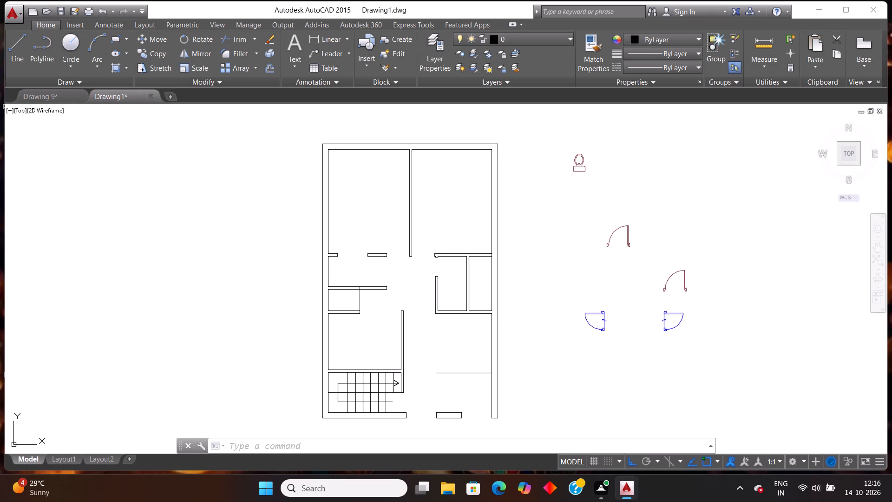
# Copy the loose WC into the left one of the two small right-hand rooms, with its tank against the room's bottom wall.
pyautogui.click(601, 174)
pyautogui.click(557, 158)
pyautogui.hotkey('ctrl', 'c')
pyautogui.hotkey('ctrl', 'v')
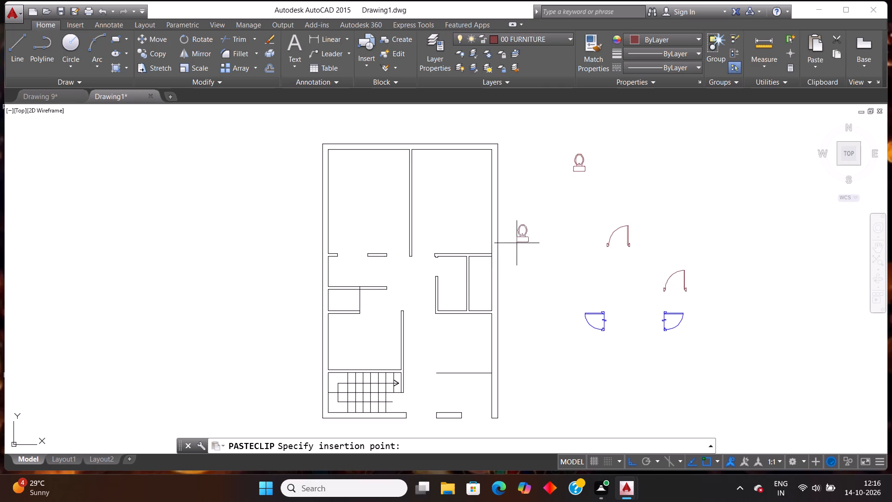
pyautogui.scroll(4, 450, 314)
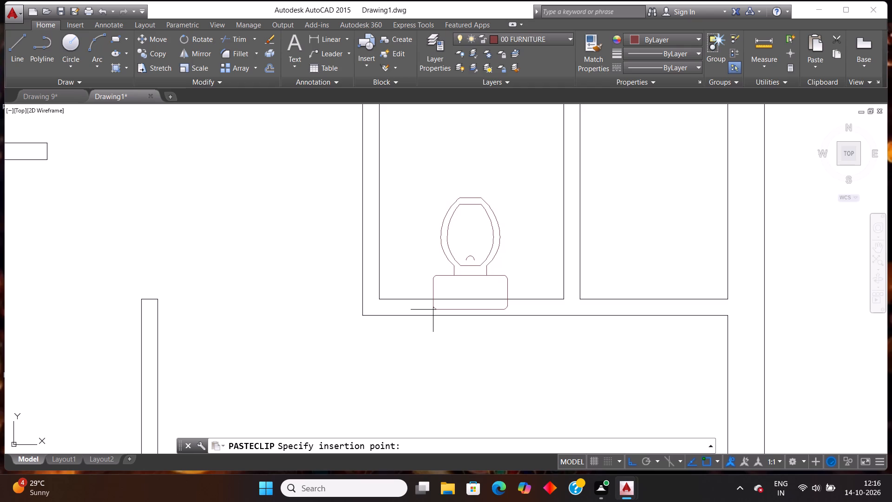
pyautogui.scroll(1, 433, 304)
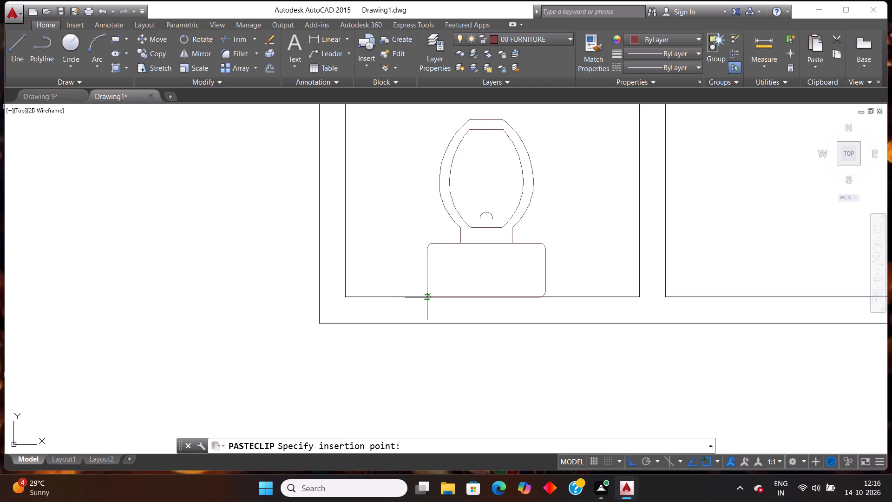
pyautogui.click(427, 297)
pyautogui.scroll(-4, 496, 277)
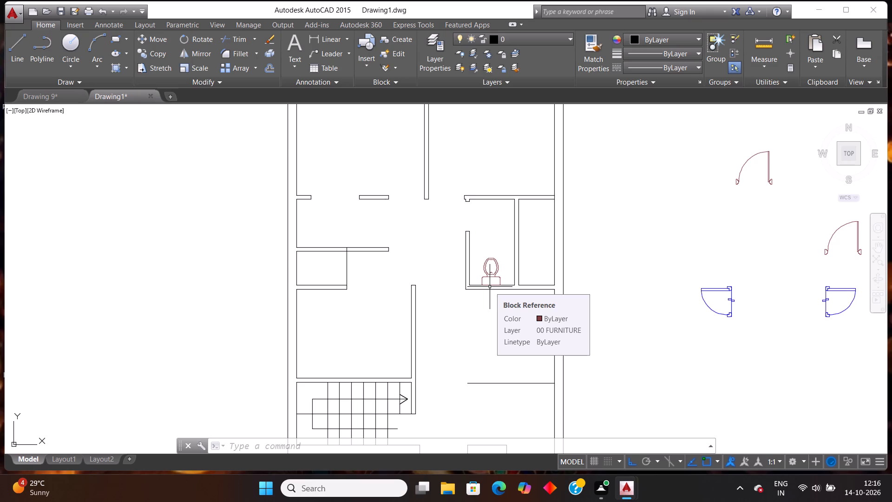
pyautogui.scroll(-3, 469, 285)
pyautogui.scroll(2, 505, 249)
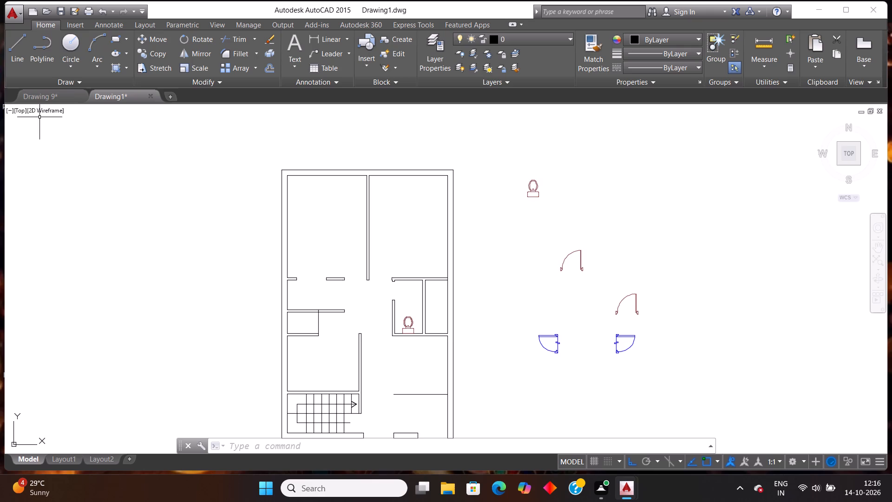
# Copy the washbasin from the toilet in Drawing 9 and paste it into Drawing1, just right of the loose WC.
pyautogui.click(40, 98)
pyautogui.scroll(-3, 190, 195)
pyautogui.scroll(2, 206, 201)
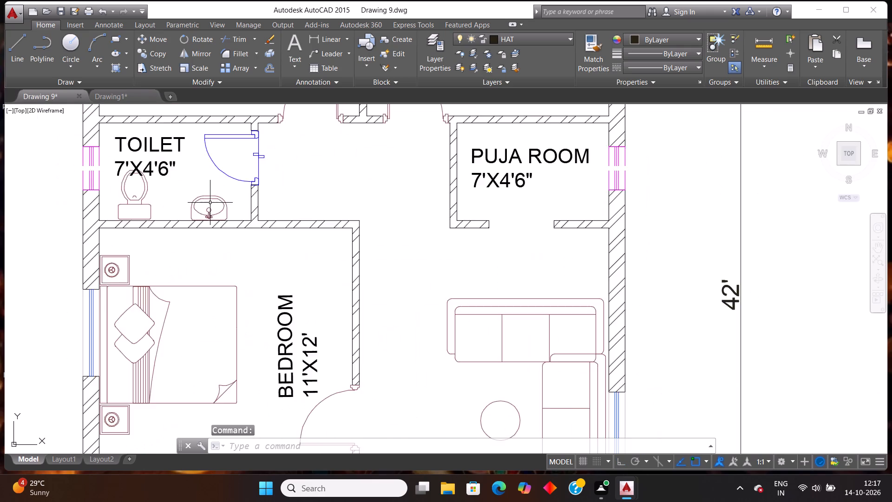
pyautogui.scroll(2, 210, 203)
pyautogui.moveTo(253, 205); pyautogui.dragTo(257, 204)
pyautogui.moveTo(206, 197); pyautogui.dragTo(199, 209)
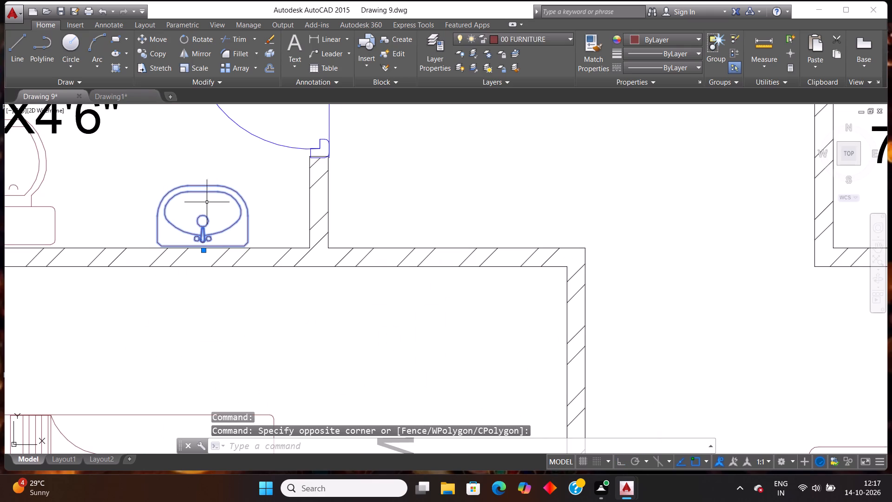
pyautogui.hotkey('ctrl', 'c')
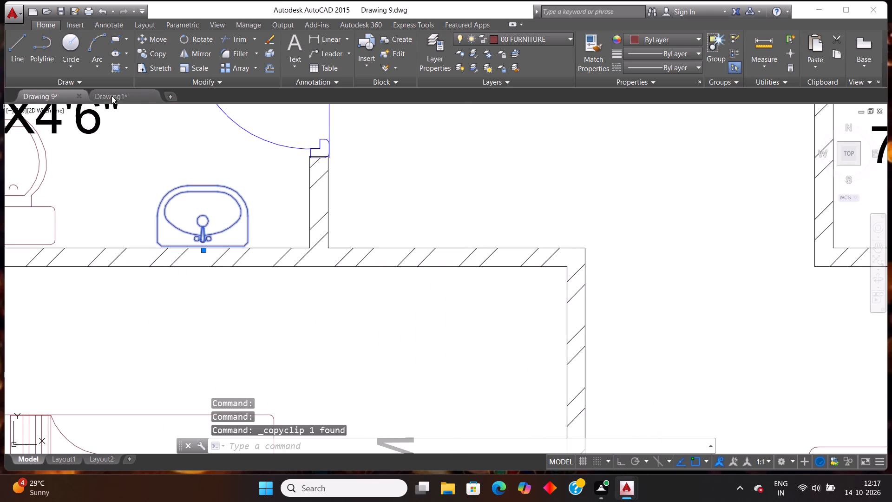
pyautogui.click(113, 95)
pyautogui.hotkey('ctrl', 'v')
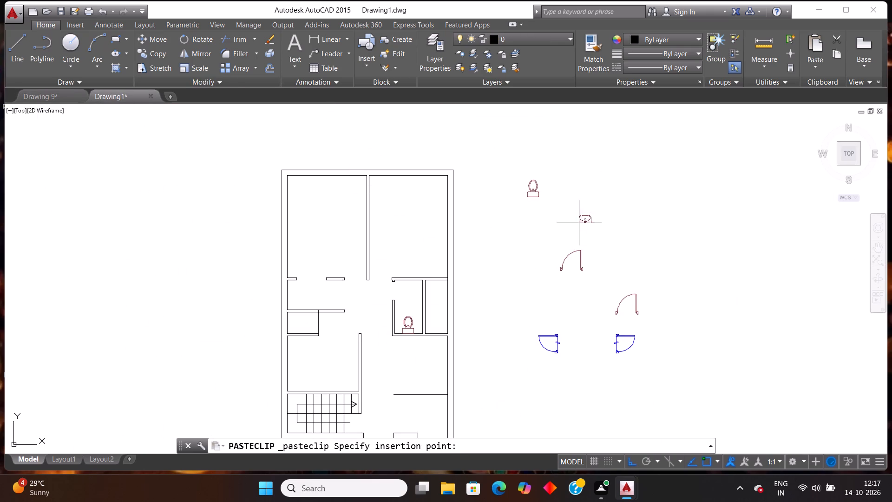
pyautogui.click(566, 191)
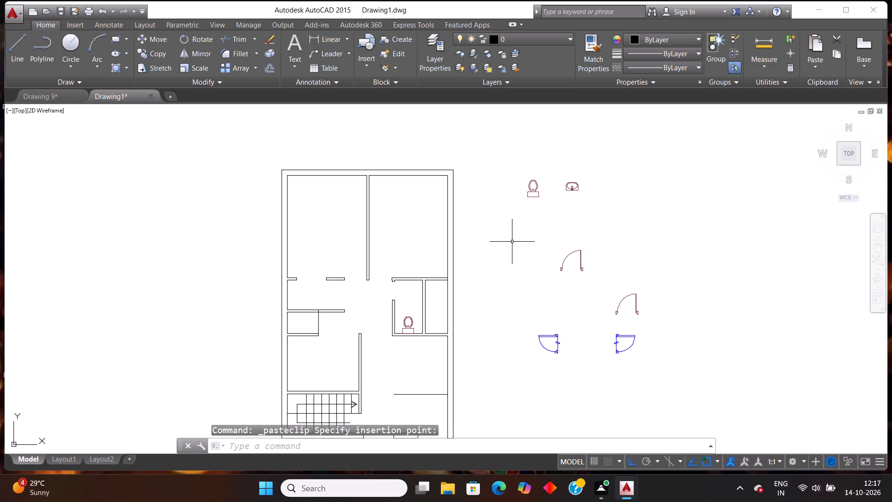
# Rotate the loose washbasin beside the plan a quarter turn so its flat back faces left.
pyautogui.moveTo(616, 214); pyautogui.dragTo(619, 205)
pyautogui.click(553, 163)
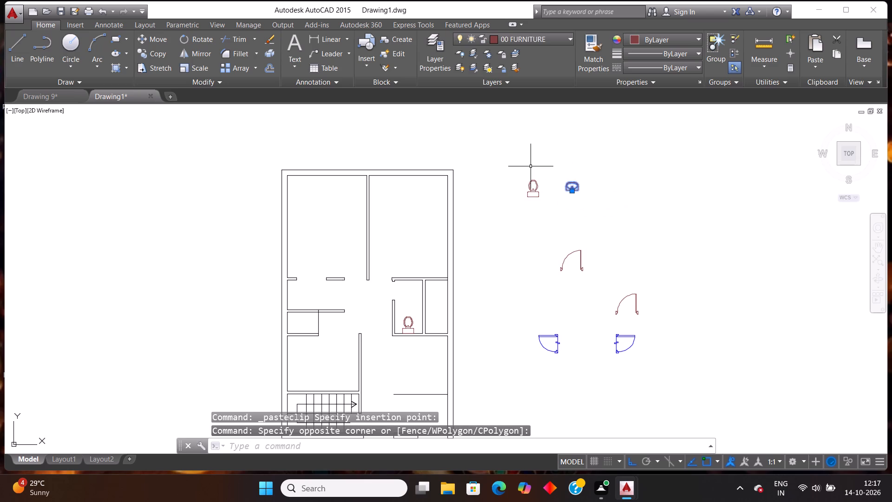
pyautogui.write('ro')
pyautogui.press('Return')
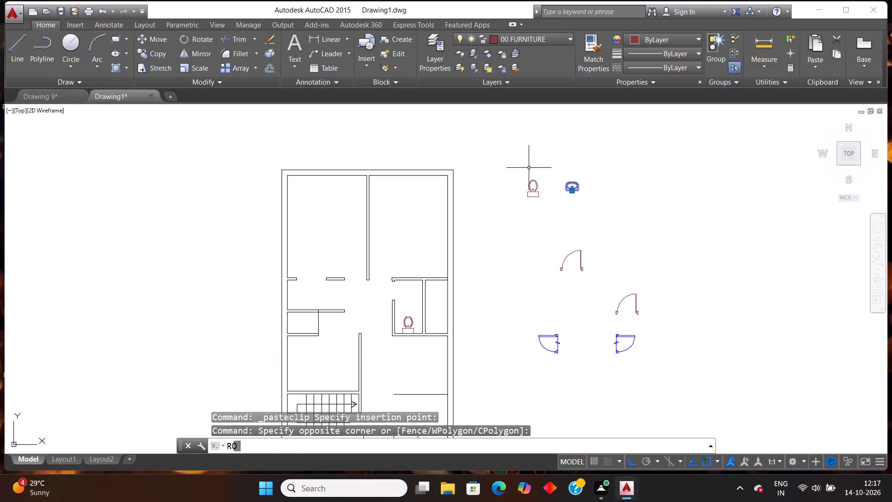
pyautogui.click(577, 192)
pyautogui.click(567, 155)
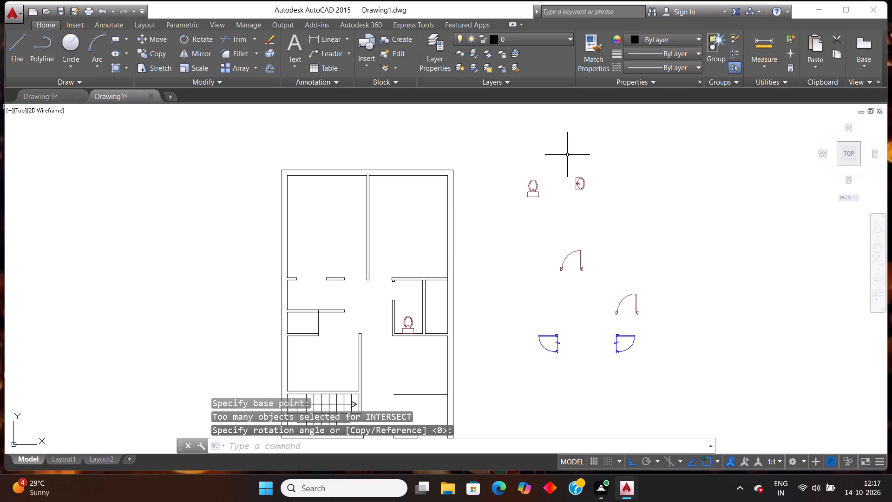
# Mirror the rotated washbasin across a vertical line, erasing the source, so its flat back faces right.
pyautogui.click(603, 200)
pyautogui.click(565, 162)
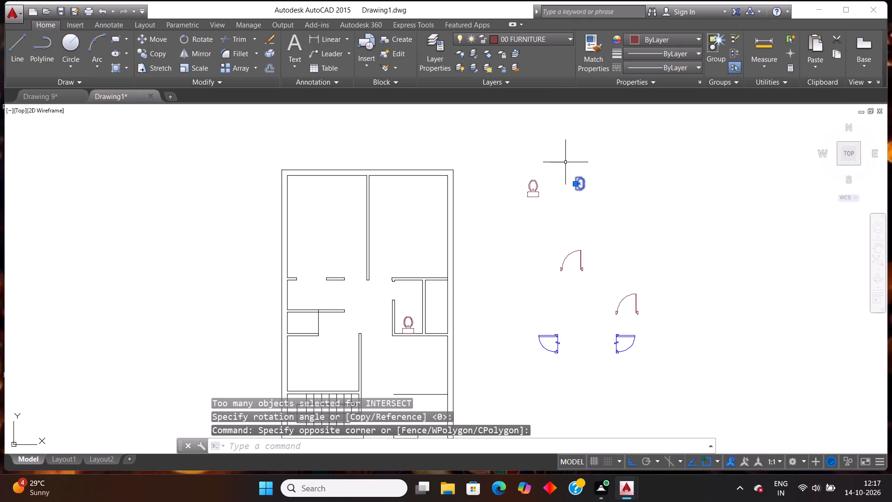
pyautogui.write('mi')
pyautogui.press('Return')
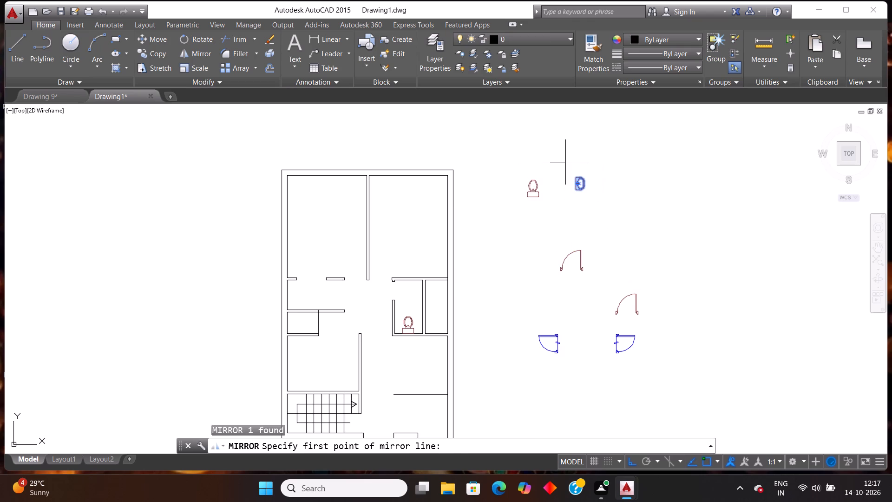
pyautogui.click(578, 173)
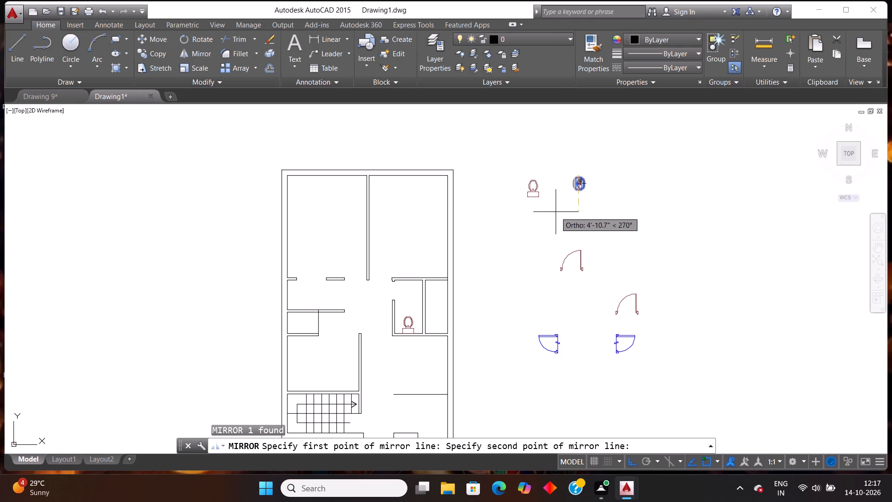
pyautogui.click(556, 212)
pyautogui.press('y')
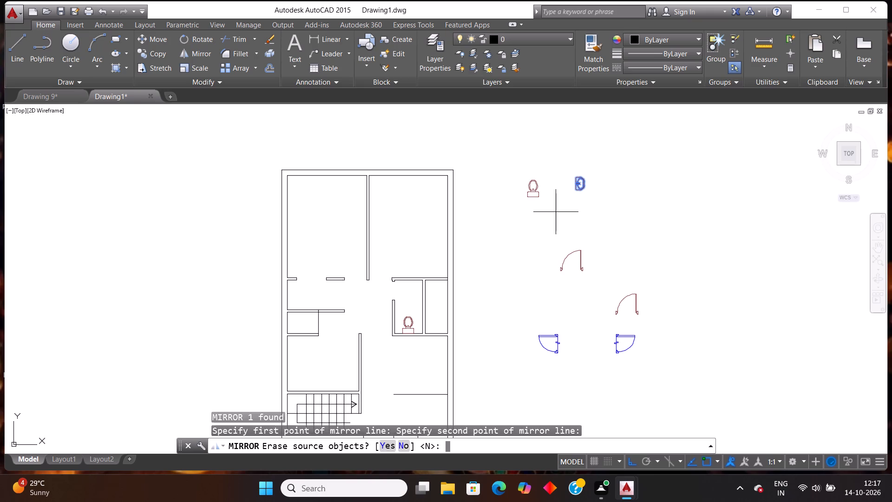
pyautogui.press('Return')
# Copy the two-burner stove from the kitchen in Drawing 9 and paste it into Drawing1, below and right of the loose washbasin.
pyautogui.scroll(2, 577, 189)
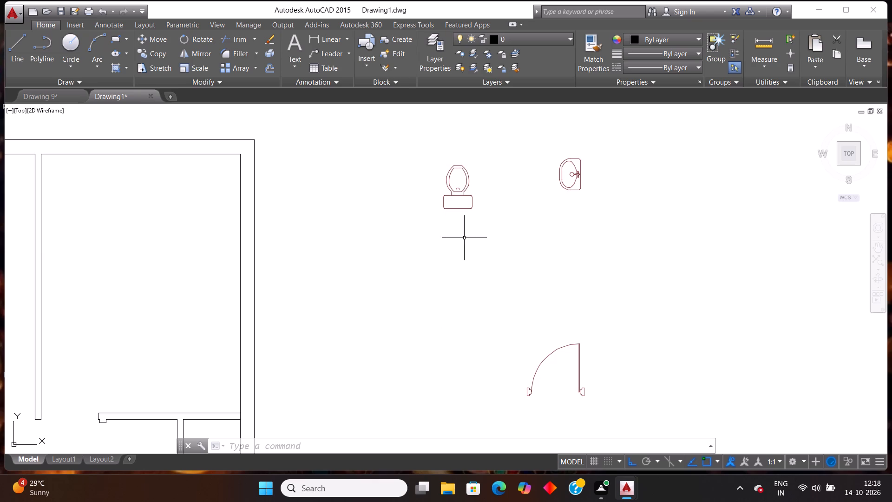
pyautogui.scroll(-4, 476, 233)
pyautogui.scroll(2, 463, 258)
pyautogui.press('Escape')
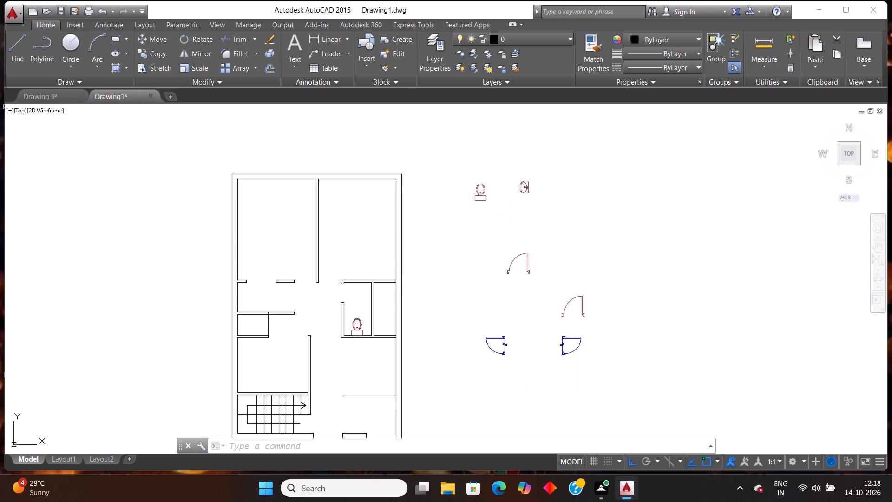
pyautogui.click(33, 93)
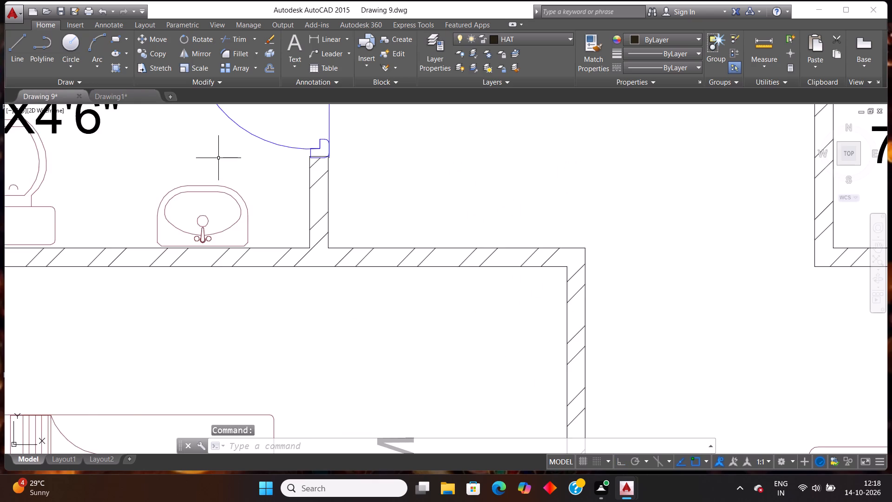
pyautogui.scroll(-4, 225, 180)
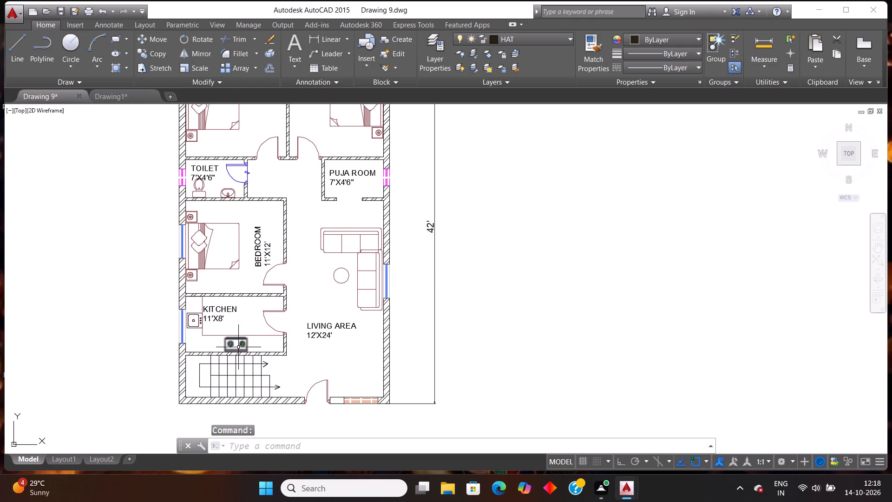
pyautogui.scroll(3, 254, 362)
pyautogui.moveTo(267, 284); pyautogui.dragTo(307, 279)
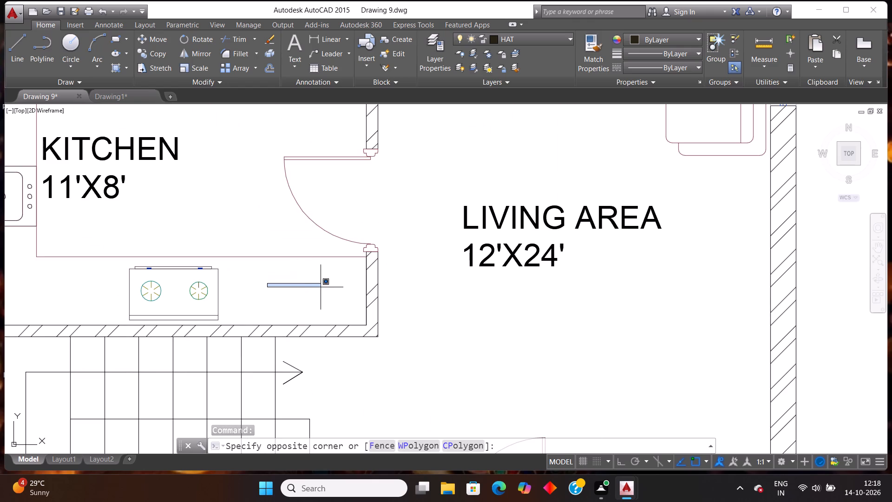
pyautogui.click(177, 267)
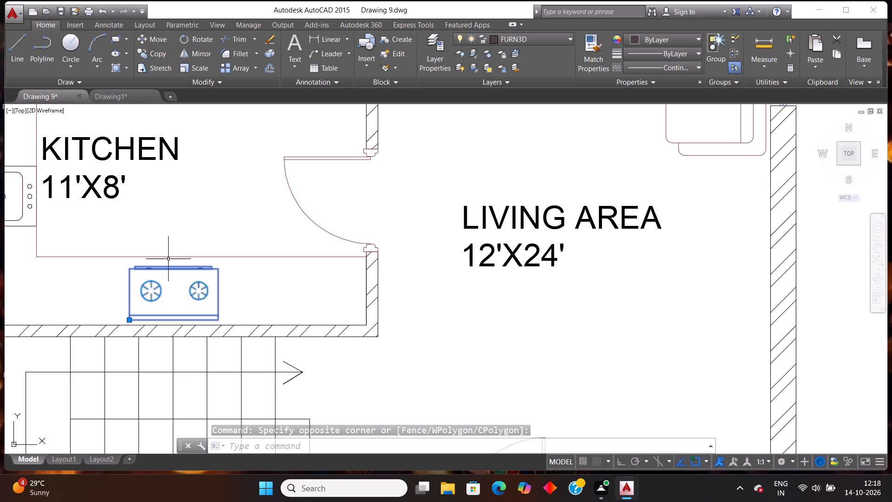
pyautogui.hotkey('ctrl', 'c')
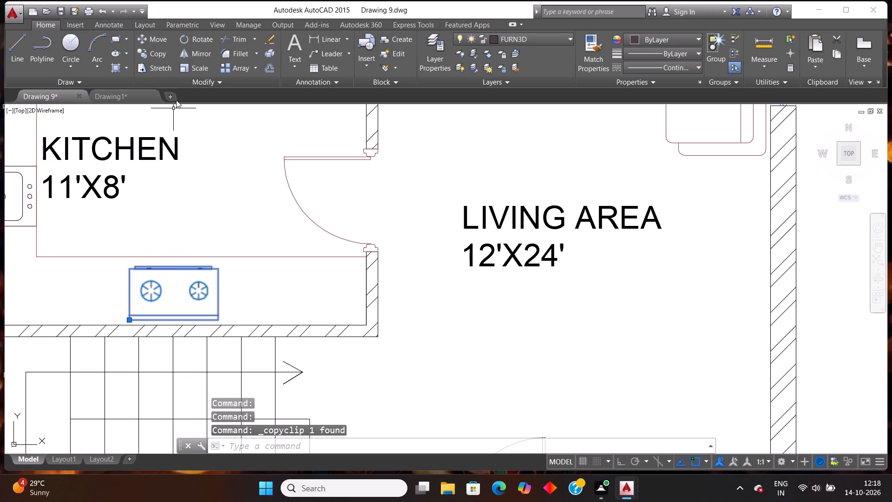
pyautogui.click(111, 97)
pyautogui.hotkey('ctrl', 'v')
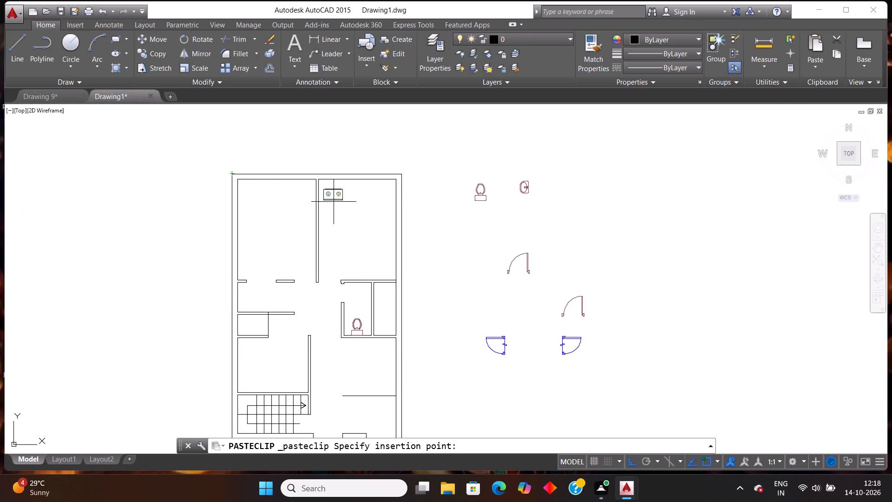
pyautogui.click(576, 224)
# In the room above the staircase, draw a vertical counter line 2' in from the left wall, running down past the bottom wall.
pyautogui.scroll(1, 513, 290)
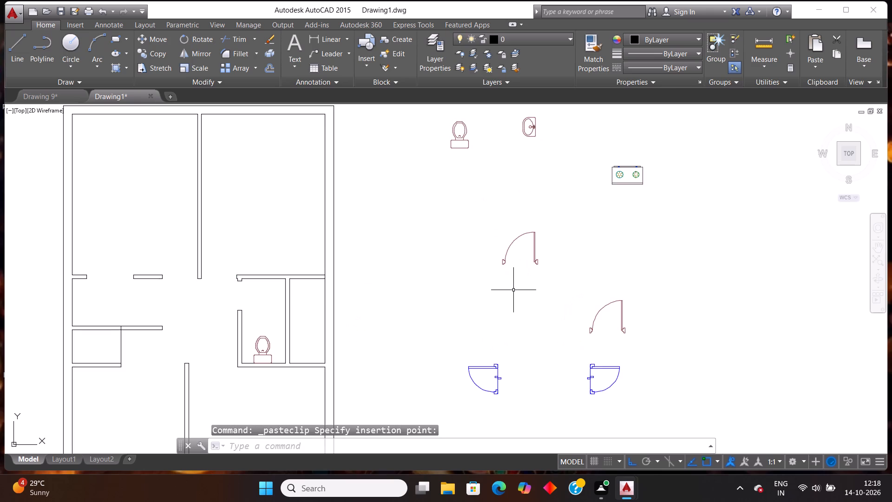
pyautogui.press('l')
pyautogui.press('Return')
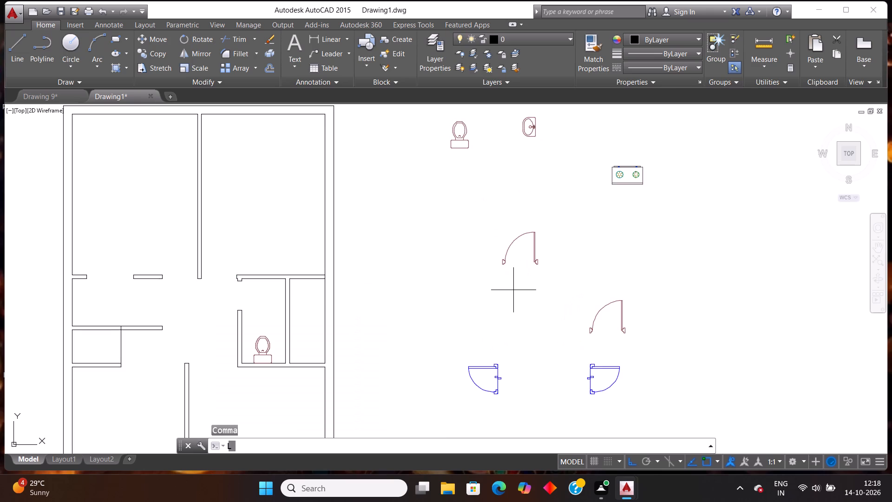
pyautogui.scroll(-1, 176, 294)
pyautogui.scroll(2, 109, 367)
pyautogui.click(107, 309)
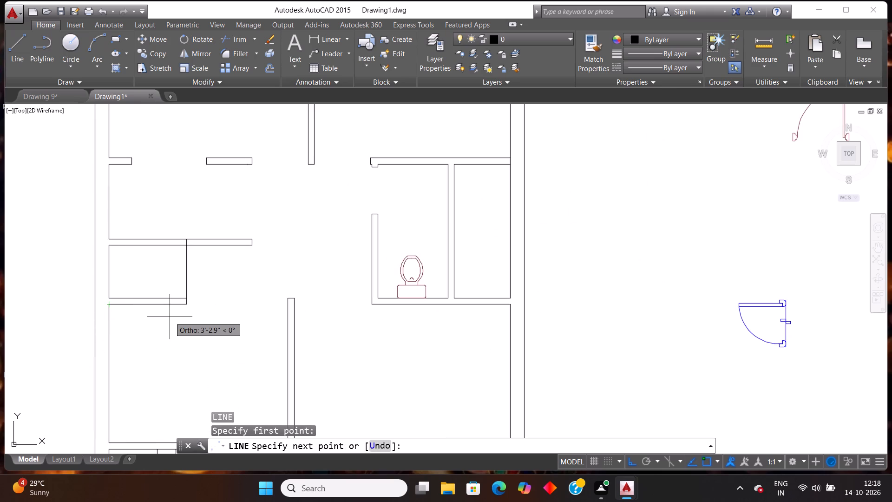
pyautogui.write("2'")
pyautogui.press('Return')
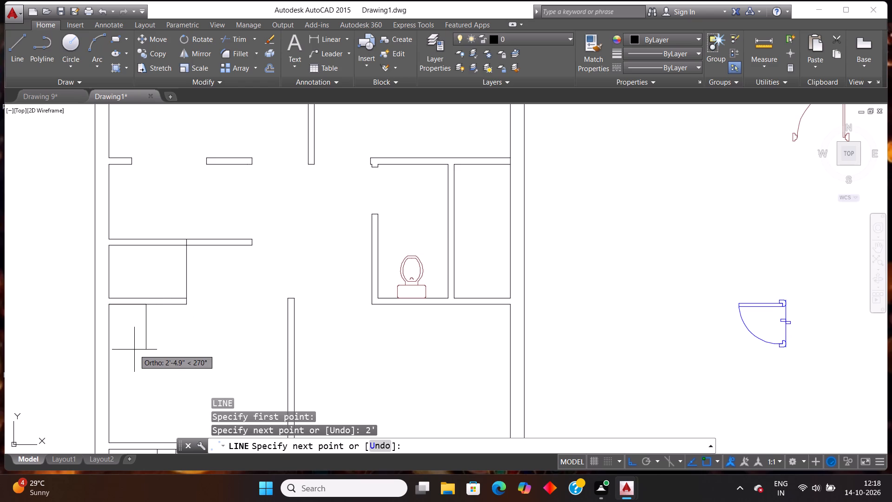
pyautogui.scroll(-3, 134, 349)
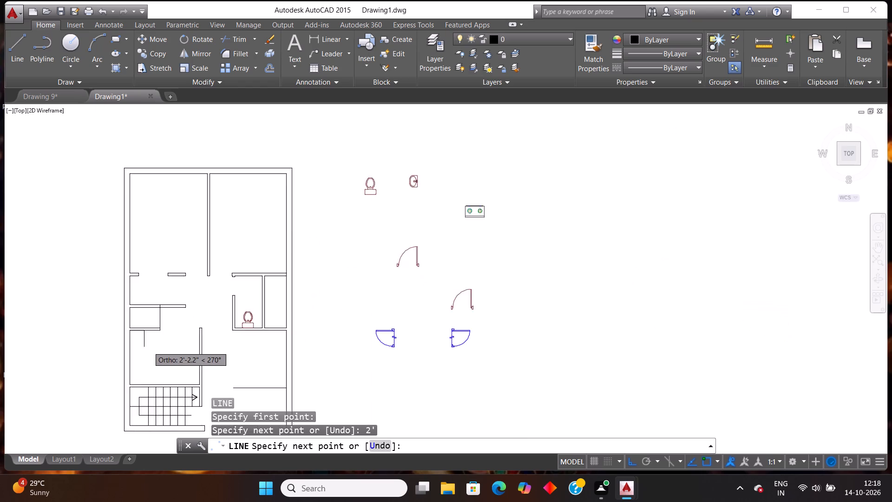
pyautogui.scroll(4, 151, 393)
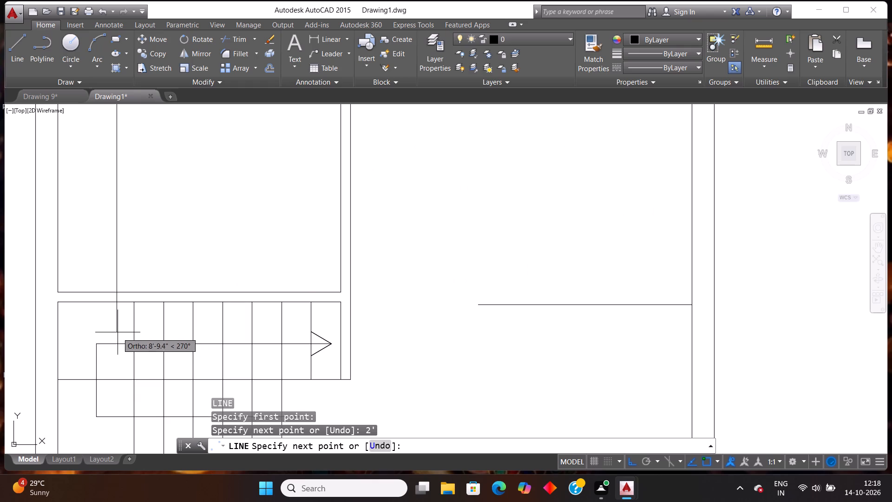
pyautogui.click(117, 331)
pyautogui.press('Escape')
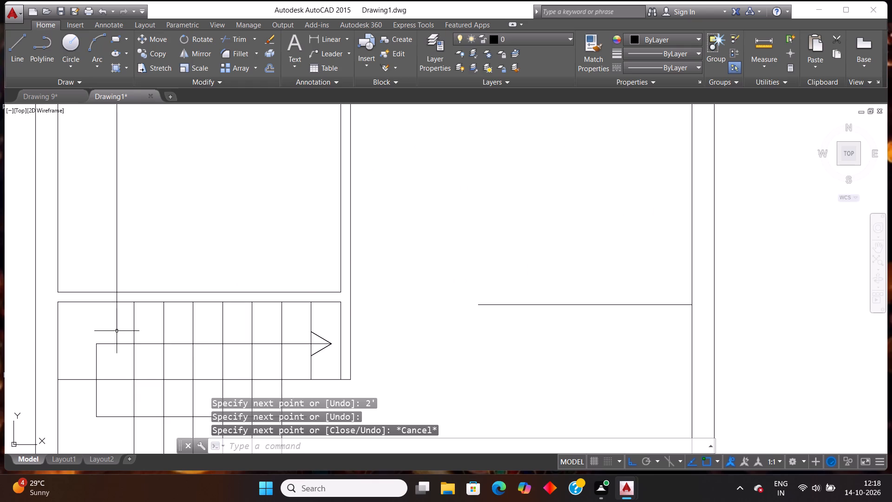
# Draw a horizontal counter line 2' above the same room's bottom wall, running from the left wall past the right wall.
pyautogui.press('l')
pyautogui.press('Return')
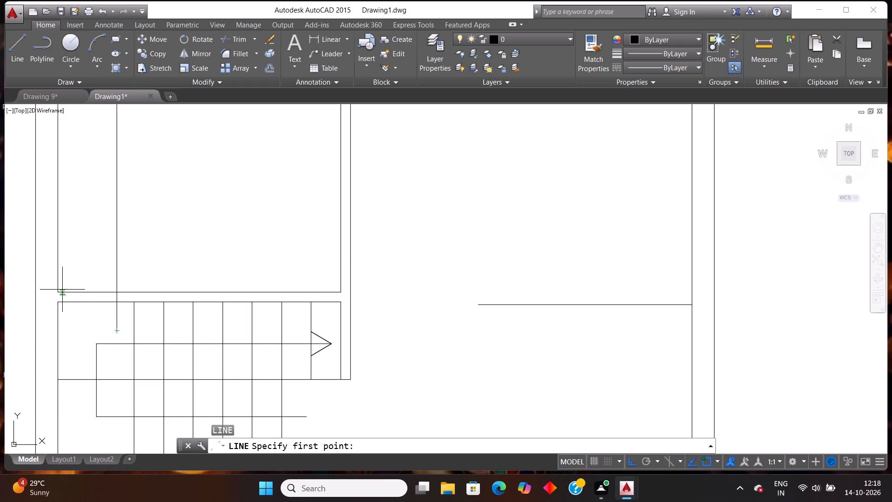
pyautogui.click(55, 291)
pyautogui.write("2'")
pyautogui.press('Return')
pyautogui.click(413, 254)
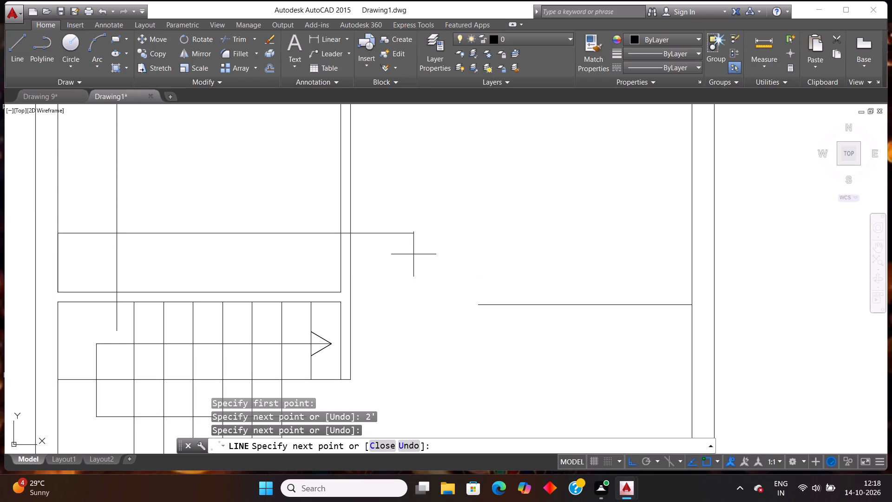
pyautogui.press('Escape')
# Trim the overruns of both counter lines beyond the room's right and bottom walls back to the inner wall faces.
pyautogui.write('tr')
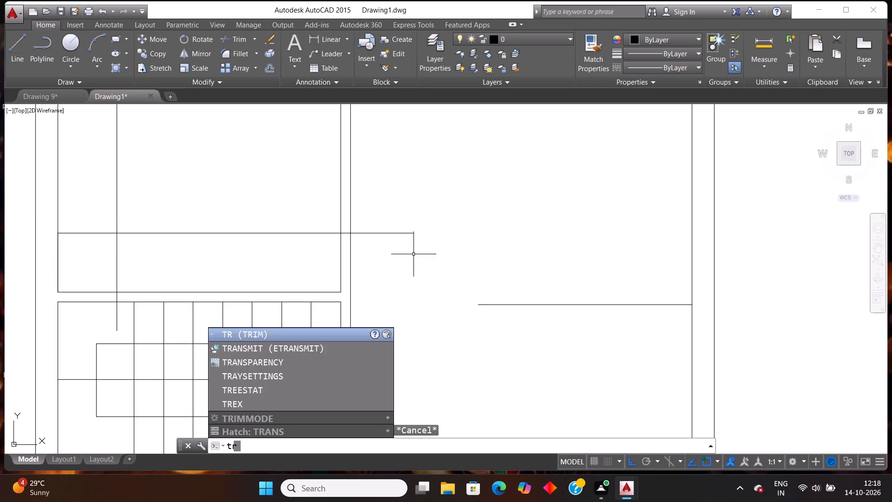
pyautogui.press('Return')
pyautogui.press('Return')
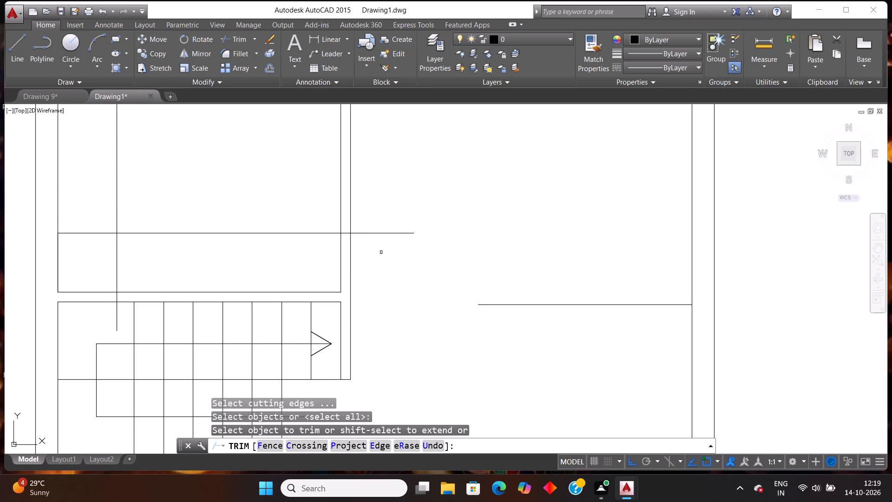
pyautogui.click(381, 252)
pyautogui.click(360, 204)
pyautogui.scroll(4, 340, 242)
pyautogui.click(345, 235)
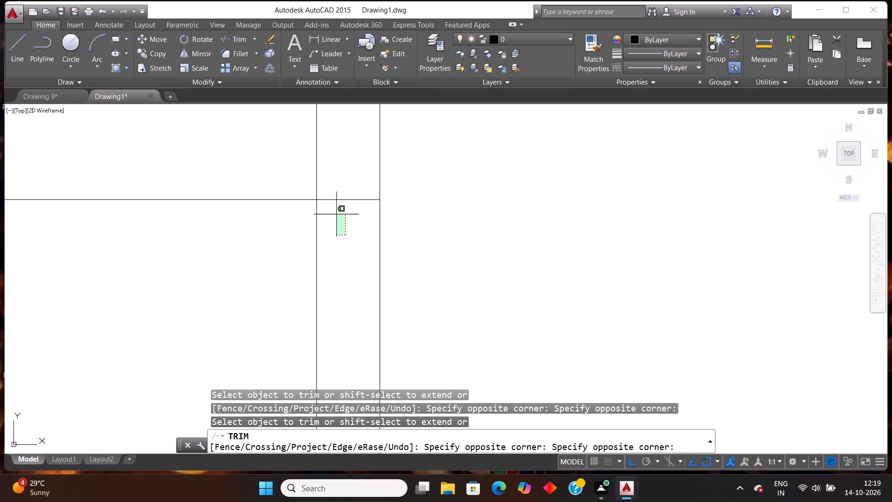
pyautogui.click(337, 188)
pyautogui.scroll(-5, 348, 186)
pyautogui.scroll(2, 203, 260)
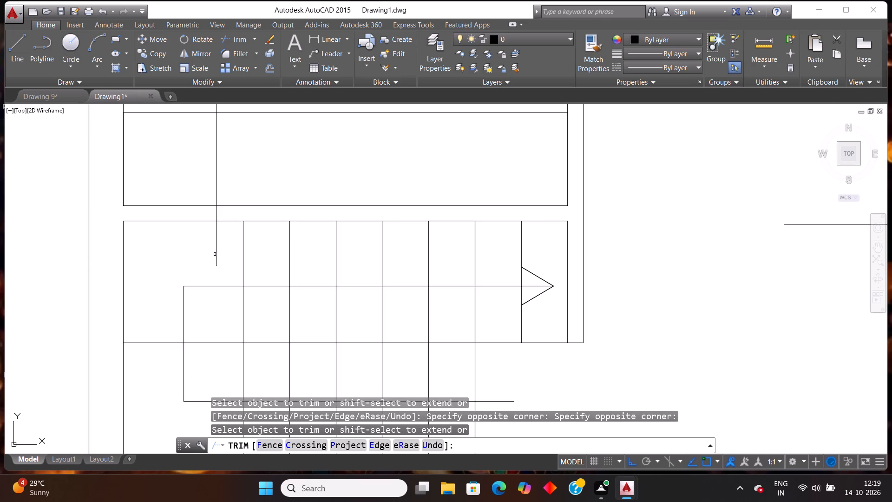
pyautogui.click(227, 245)
pyautogui.click(204, 251)
pyautogui.click(224, 216)
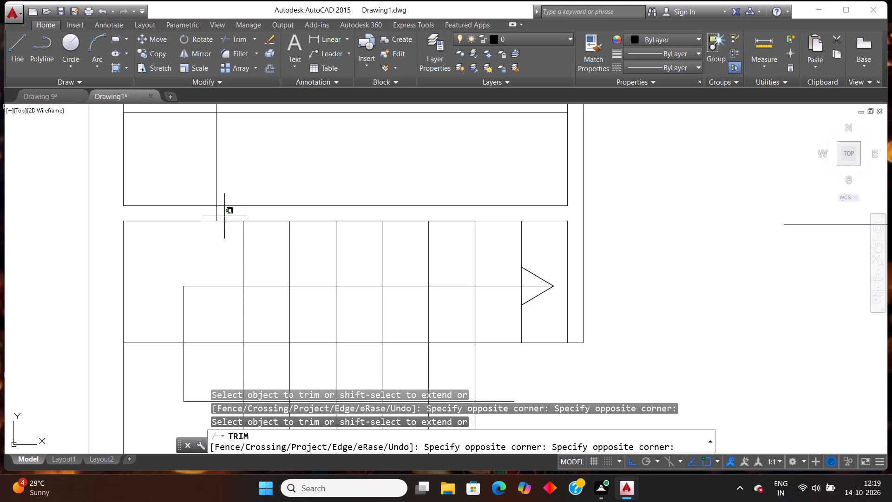
pyautogui.click(198, 215)
# Trim the counter line pieces crossing in the room's lower-left corner, leaving an L-shaped counter edge.
pyautogui.scroll(-5, 202, 212)
pyautogui.scroll(2, 199, 201)
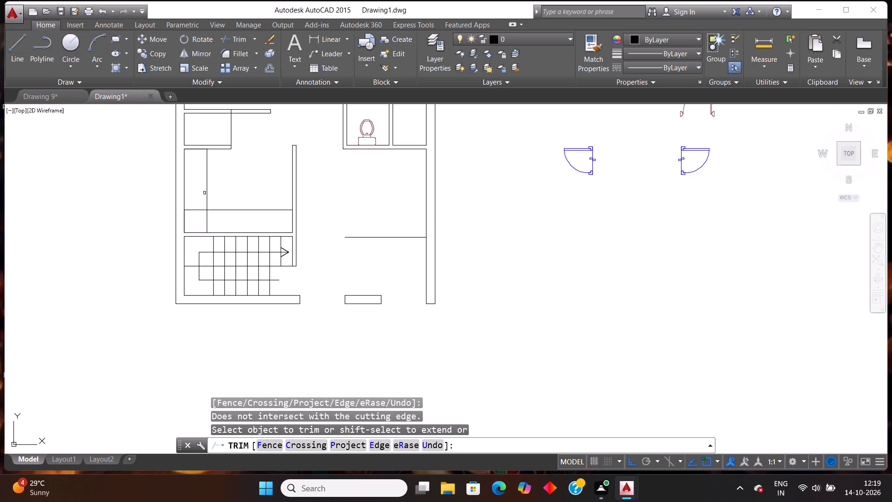
pyautogui.scroll(2, 204, 193)
pyautogui.moveTo(175, 255); pyautogui.dragTo(177, 247)
pyautogui.click(179, 202)
pyautogui.click(170, 261)
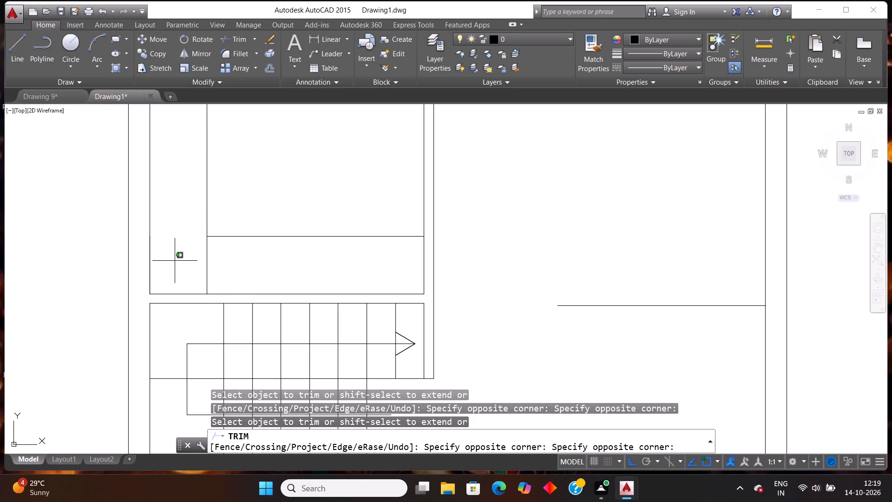
pyautogui.click(255, 268)
pyautogui.scroll(-4, 256, 268)
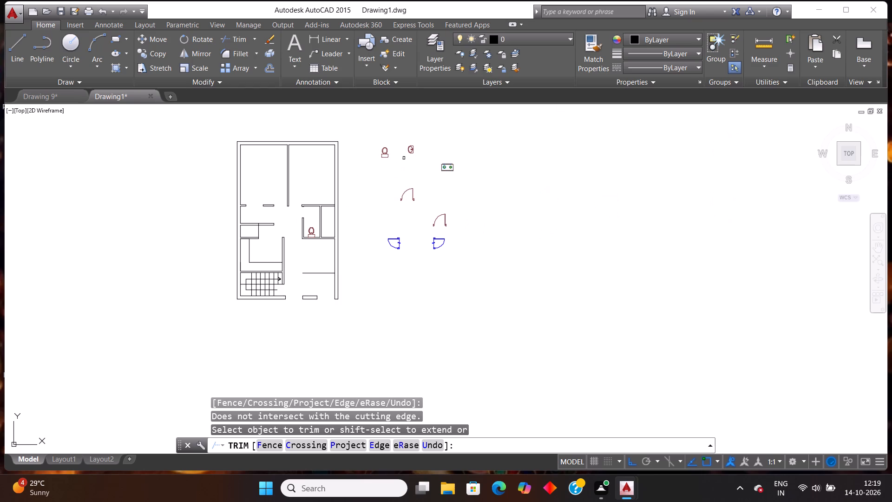
pyautogui.press('Escape')
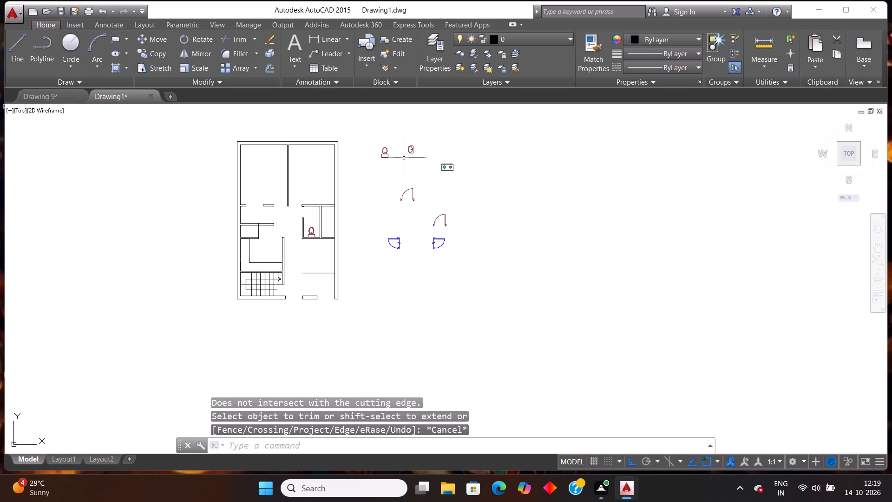
pyautogui.scroll(2, 257, 211)
pyautogui.scroll(-1, 259, 251)
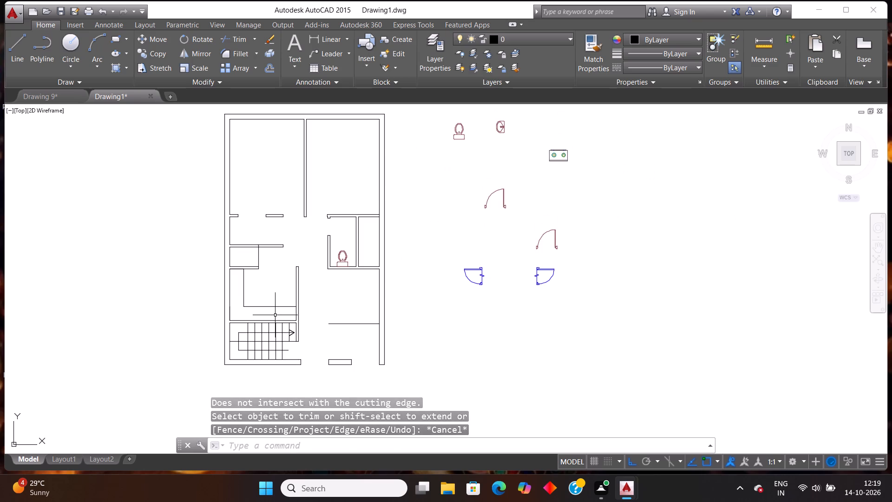
# Put both lines of the L-shaped kitchen counter edge on the 00 FURNITURE layer.
pyautogui.click(271, 315)
pyautogui.click(236, 297)
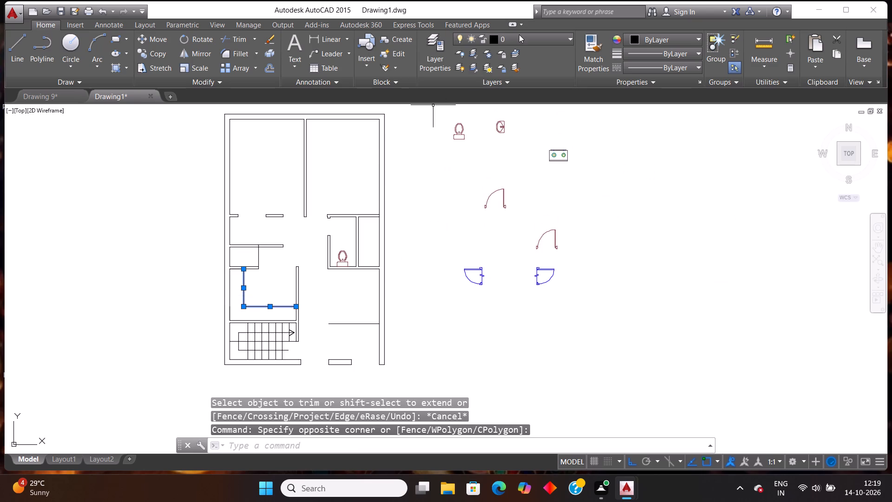
pyautogui.click(519, 34)
pyautogui.click(504, 50)
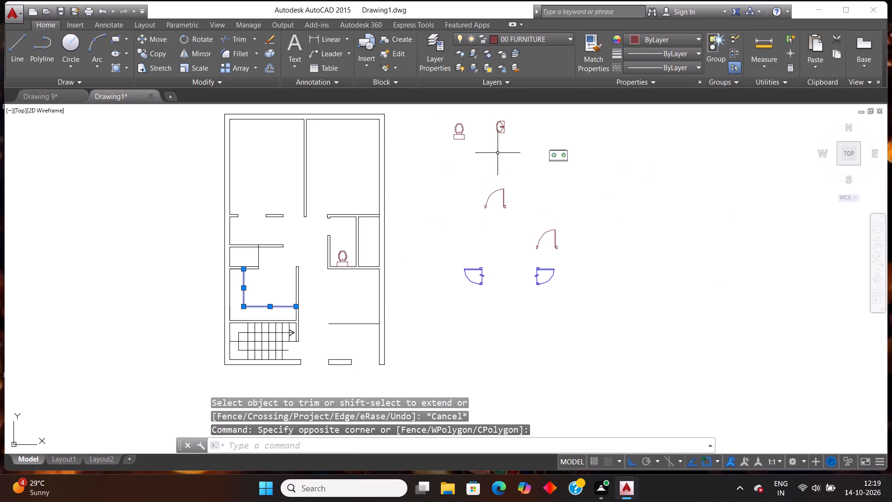
pyautogui.press('Escape')
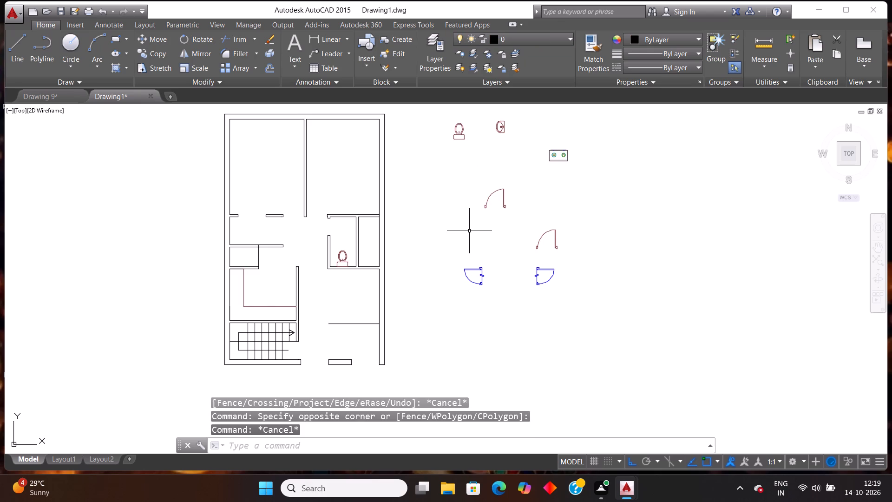
# Copy the kitchen sink from Drawing 9 and paste it into Drawing1 beside the floor plan, below the blue doors.
pyautogui.scroll(-1, 416, 241)
pyautogui.scroll(1, 396, 243)
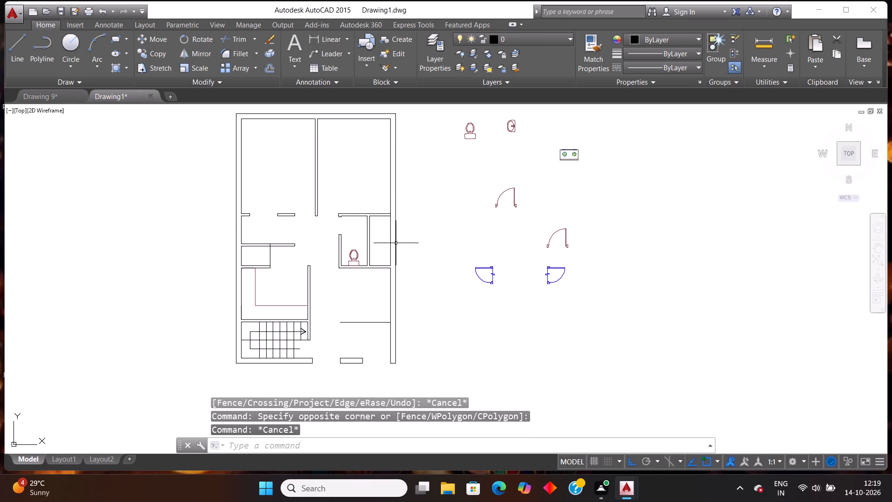
pyautogui.click(39, 96)
pyautogui.scroll(-2, 206, 210)
pyautogui.scroll(-2, 255, 252)
pyautogui.scroll(2, 212, 229)
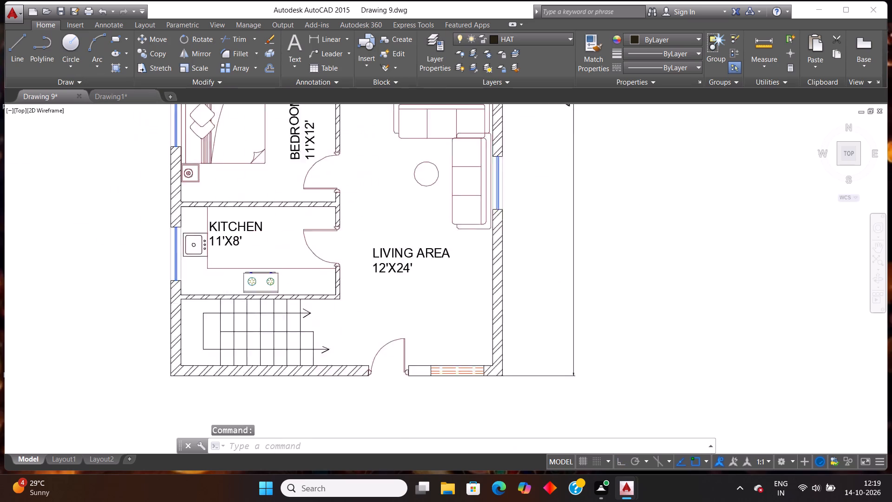
pyautogui.scroll(2, 212, 229)
pyautogui.click(186, 305)
pyautogui.click(165, 282)
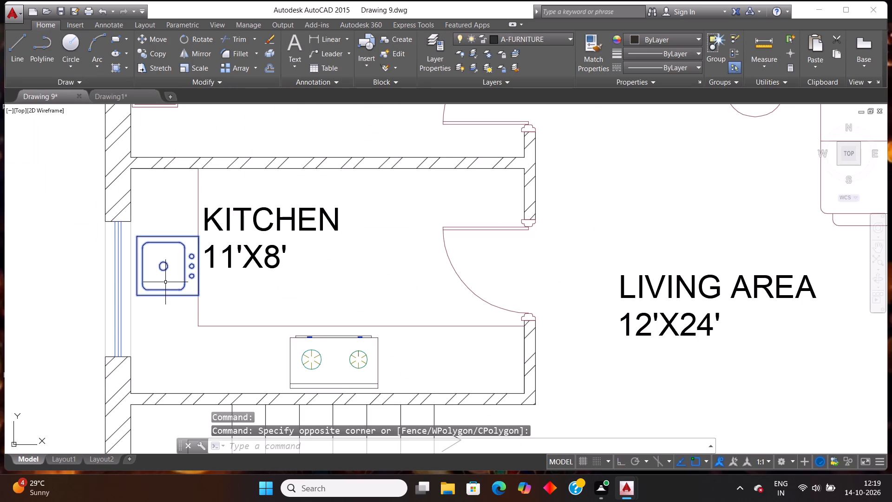
pyautogui.click(165, 282)
pyautogui.hotkey('ctrl', 'c')
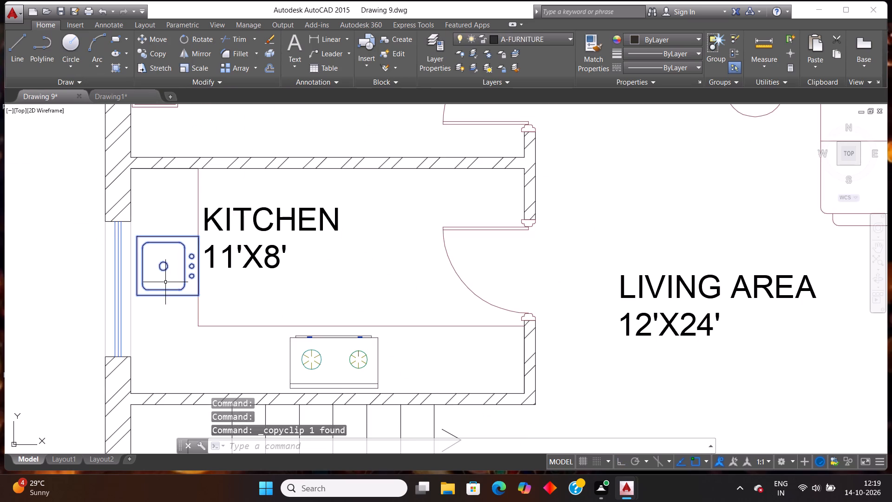
pyautogui.click(121, 95)
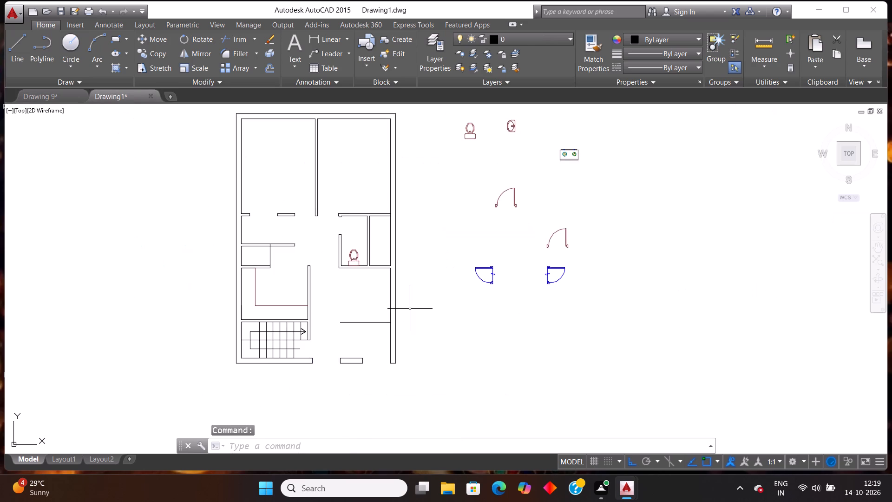
pyautogui.hotkey('ctrl', 'v')
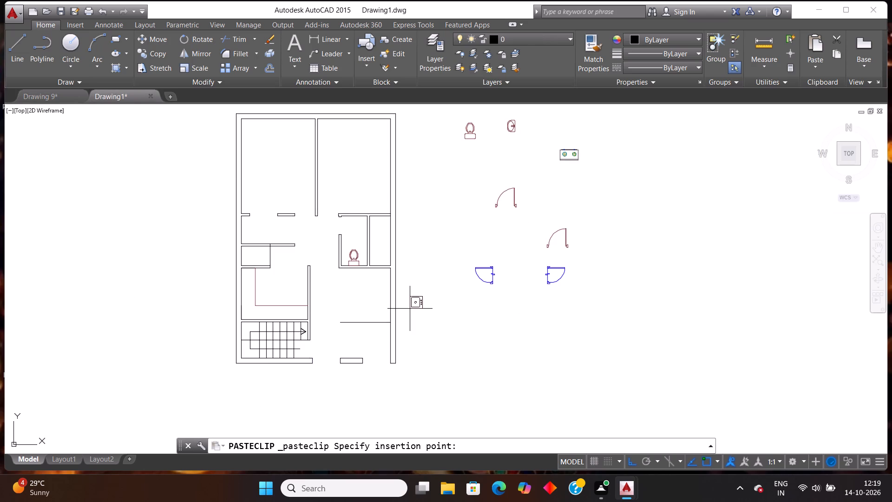
pyautogui.click(445, 323)
# Rotate the pasted sink 90° about its upper-left corner so its taps face up.
pyautogui.click(468, 335)
pyautogui.click(413, 274)
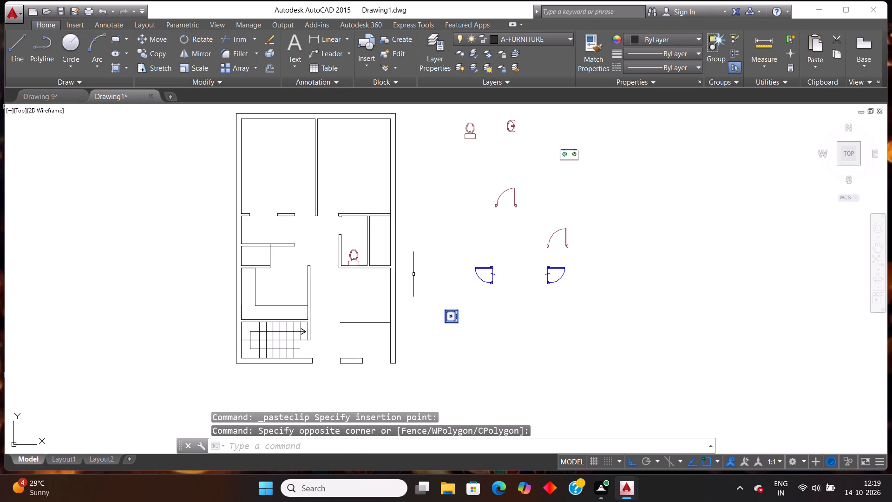
pyautogui.write('ro')
pyautogui.press('Return')
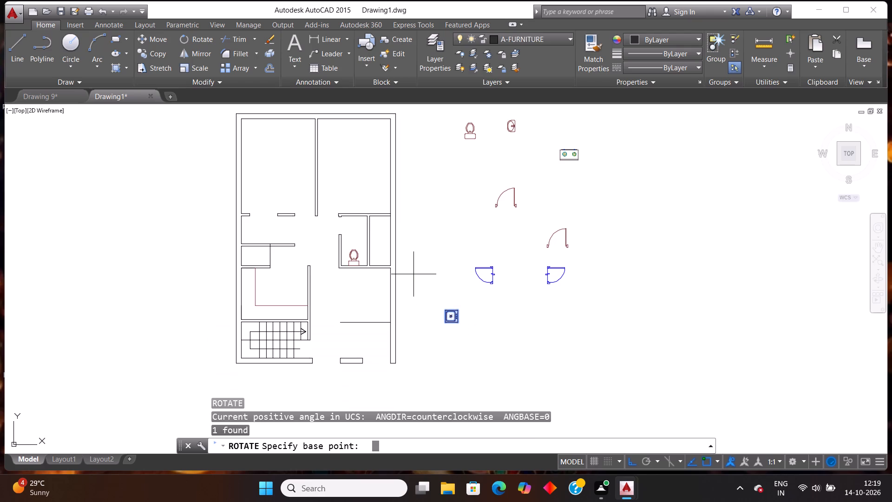
pyautogui.click(442, 307)
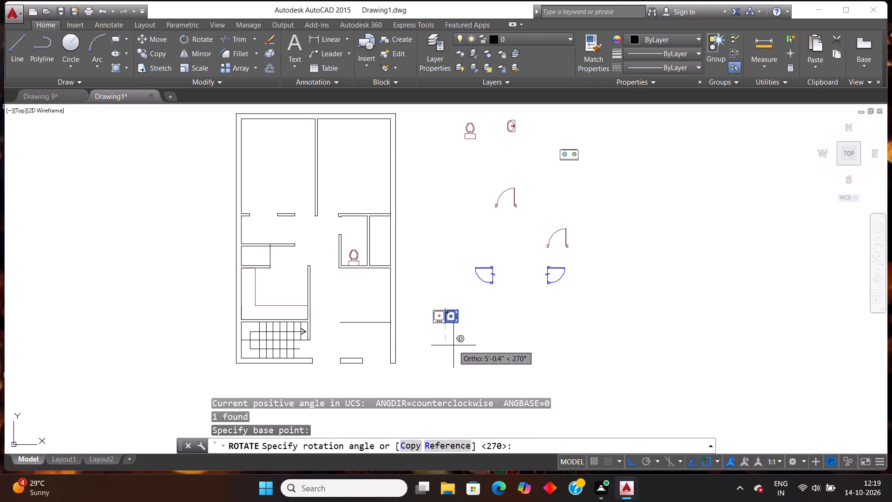
pyautogui.click(450, 289)
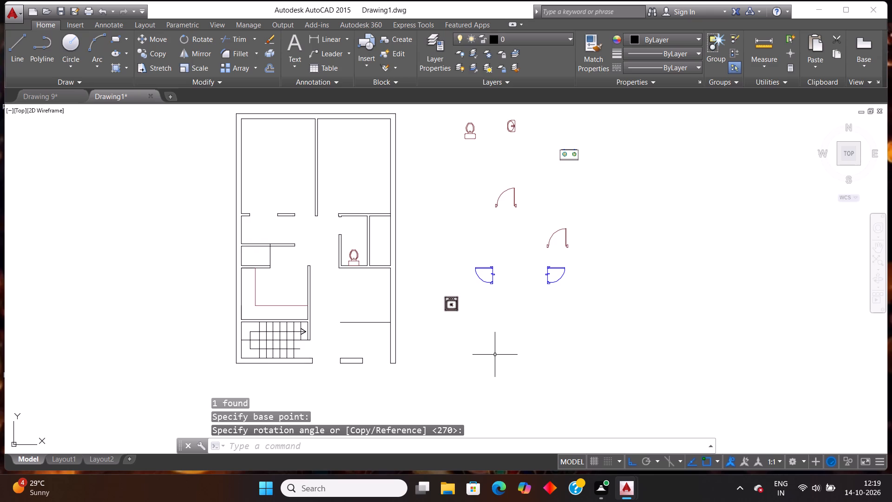
# Move the sink by its upper-left corner onto the kitchen's lower counter, against the counter edge above the staircase.
pyautogui.click(466, 323)
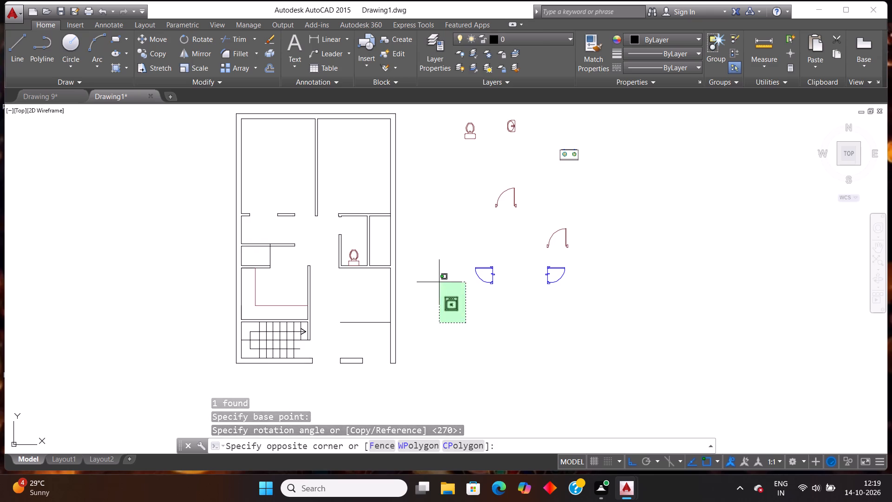
pyautogui.click(439, 282)
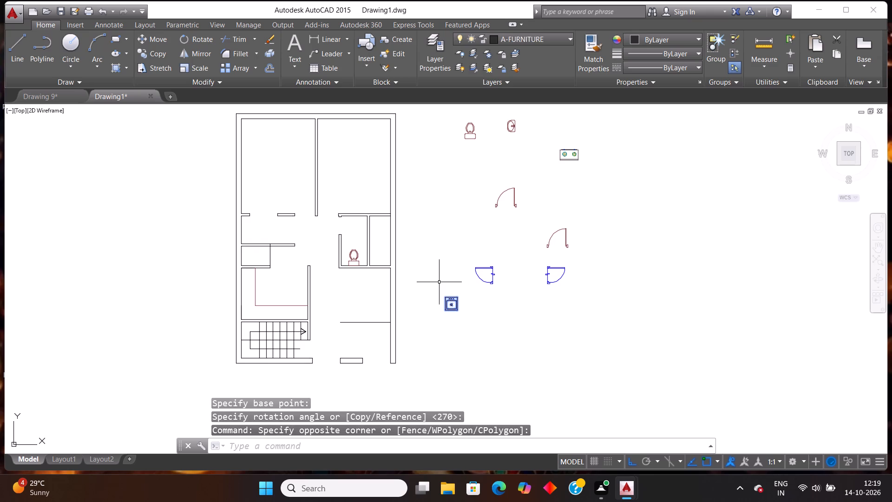
pyautogui.press('m')
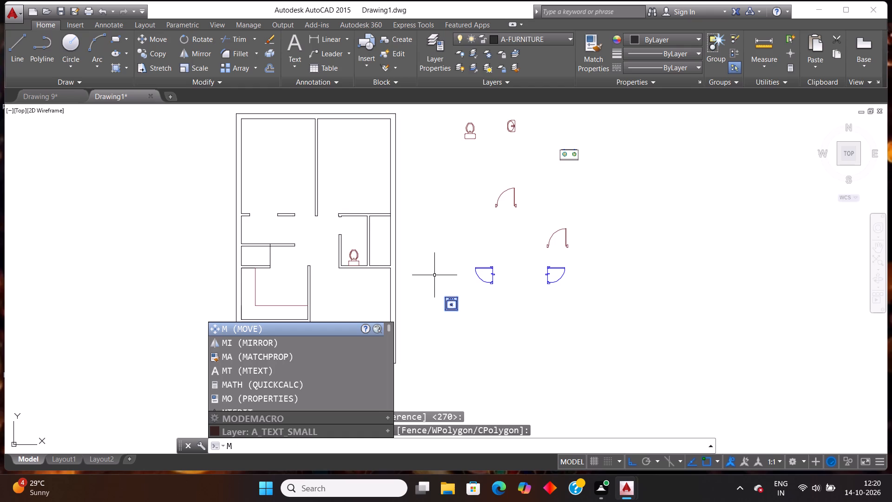
pyautogui.press('Return')
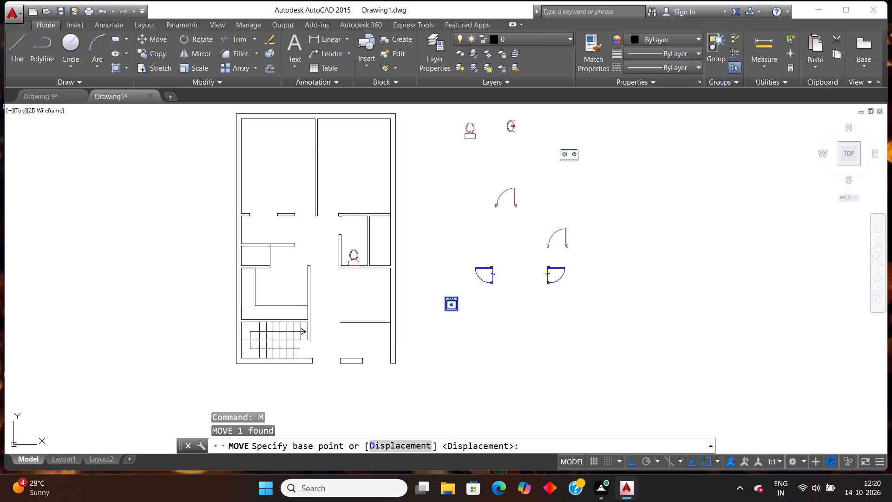
pyautogui.click(444, 296)
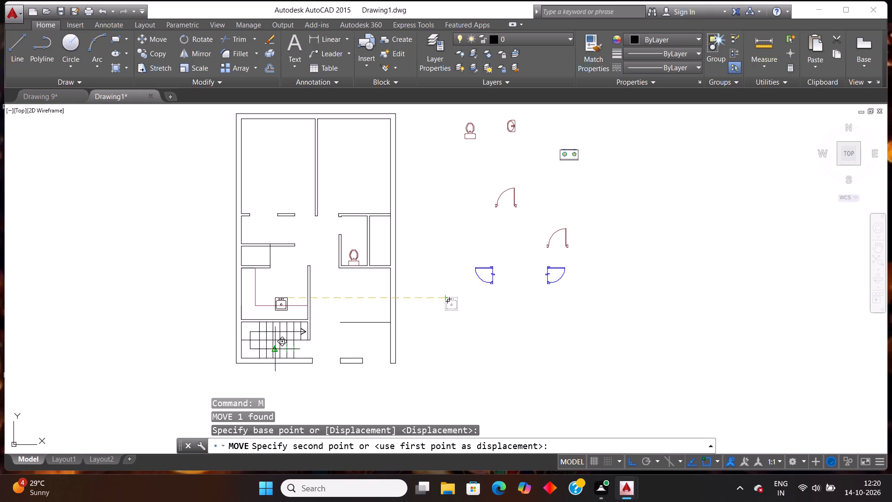
pyautogui.press('F8')
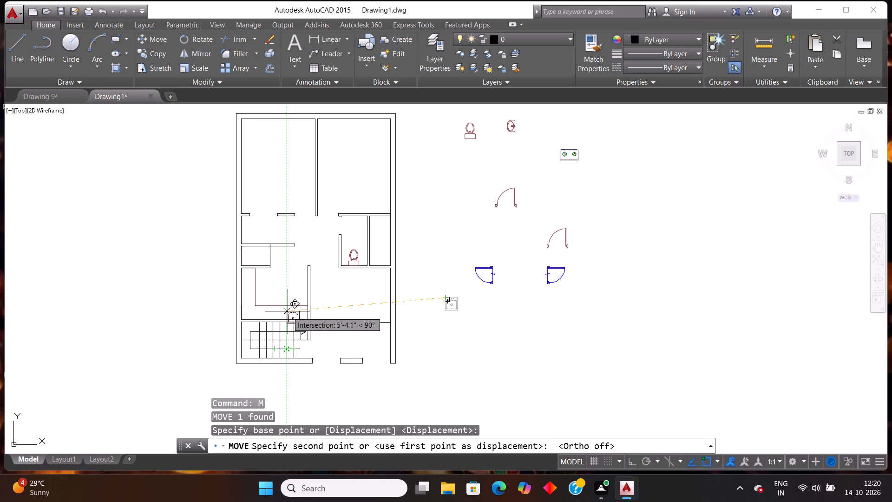
pyautogui.scroll(2, 268, 313)
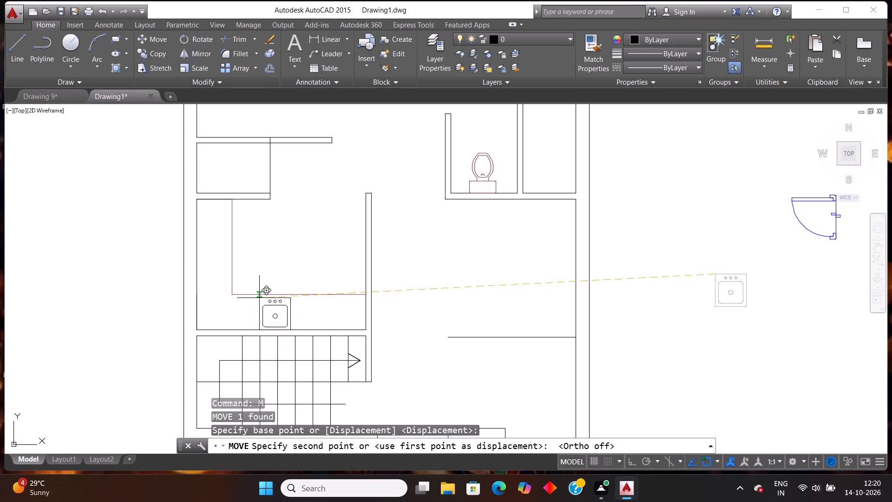
pyautogui.click(259, 297)
# Rotate the two-burner stove beside the plan 90° about its upper-left corner so it stands vertically.
pyautogui.scroll(-1, 387, 307)
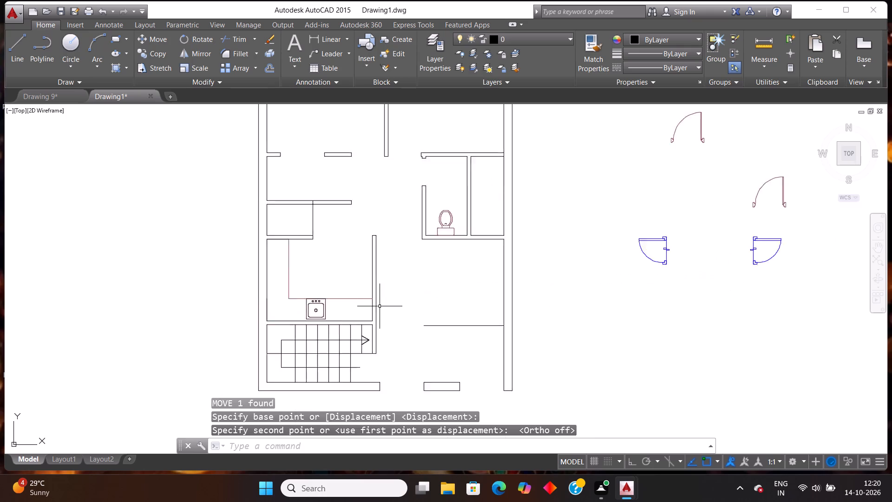
pyautogui.scroll(-2, 365, 305)
pyautogui.scroll(1, 490, 270)
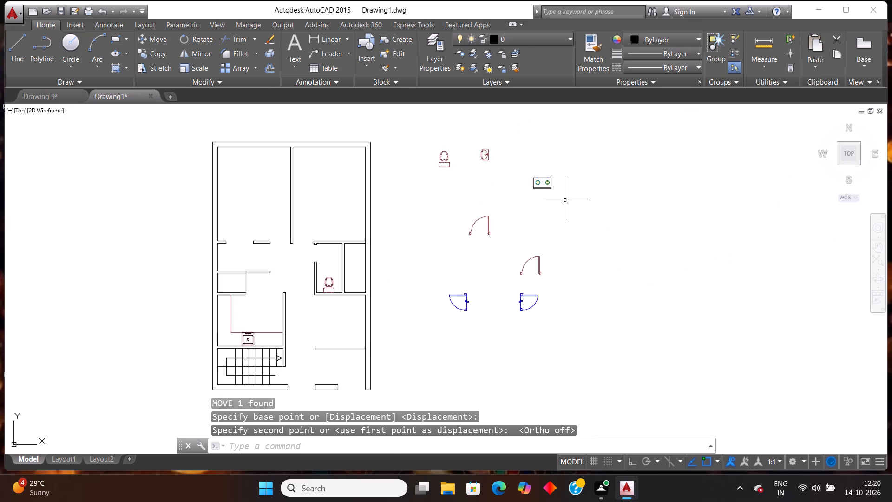
pyautogui.click(565, 200)
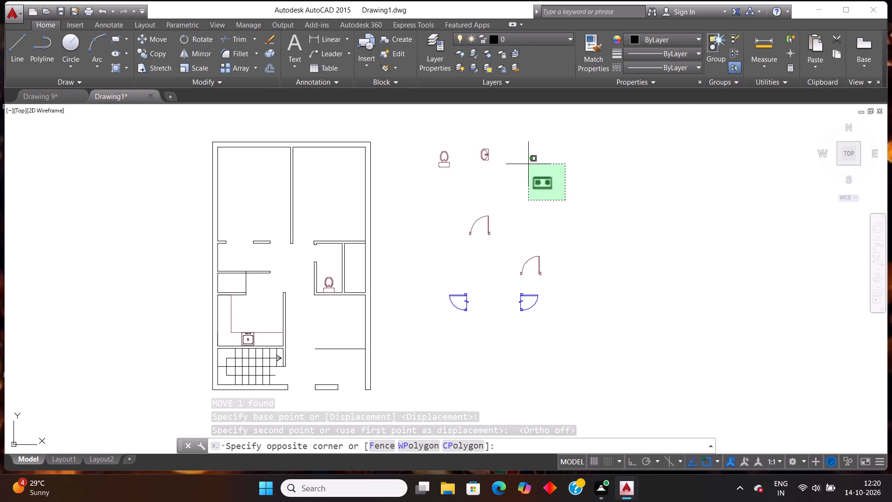
pyautogui.click(528, 164)
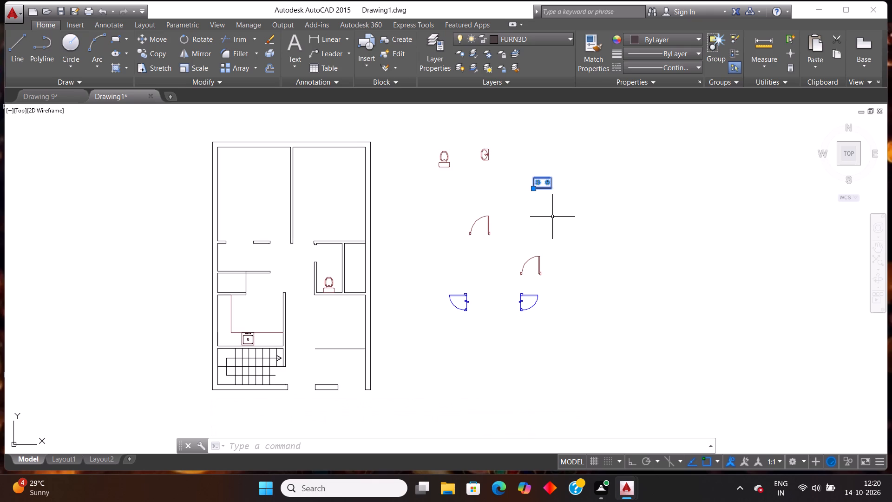
pyautogui.press('r')
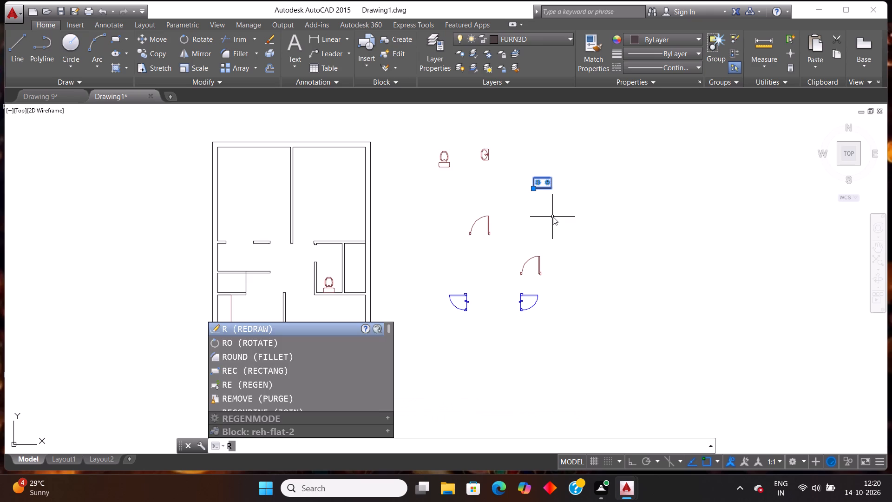
pyautogui.press('o')
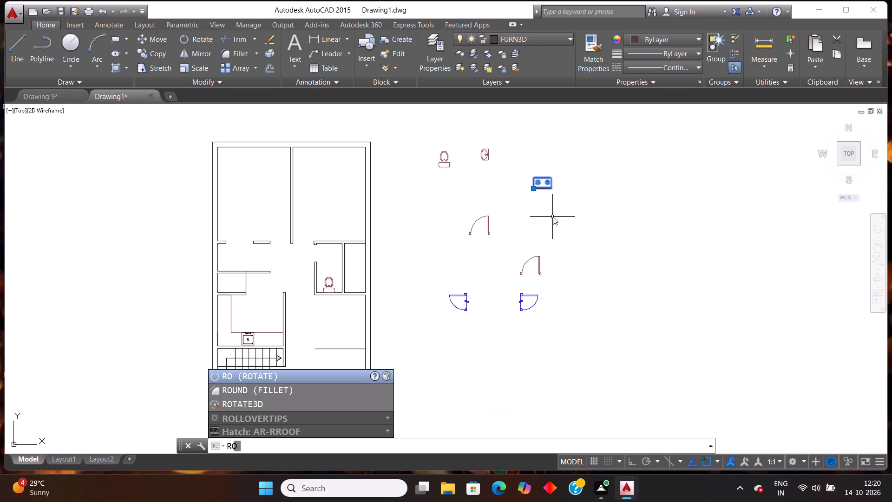
pyautogui.press('Return')
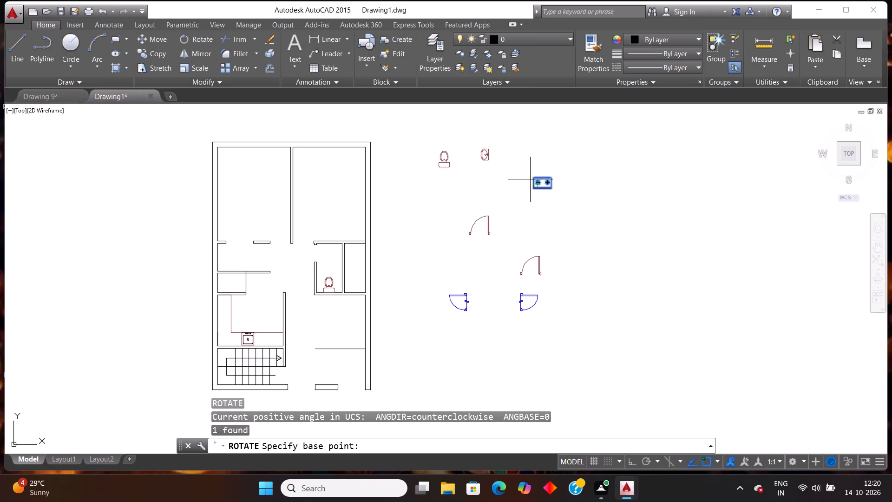
pyautogui.click(531, 177)
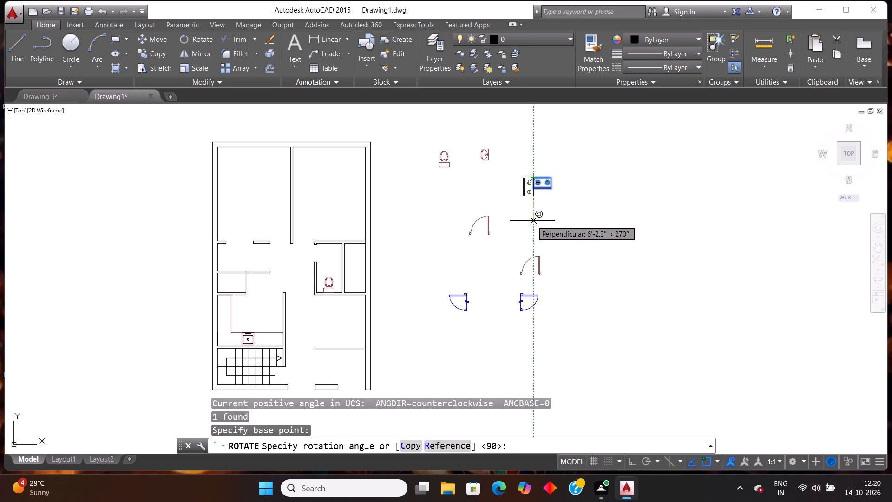
pyautogui.press('F8')
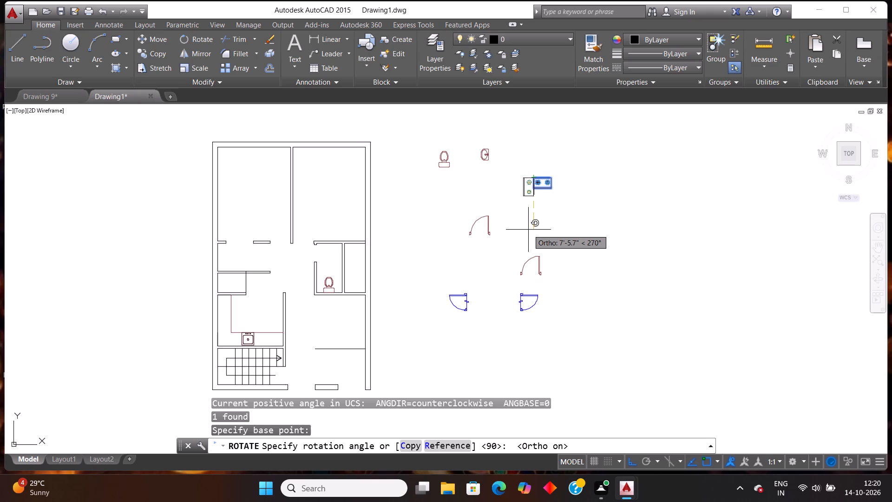
pyautogui.click(529, 159)
# Move the two-burner stove by its upper-left corner onto the kitchen counter along the outer wall, above the sink.
pyautogui.click(556, 195)
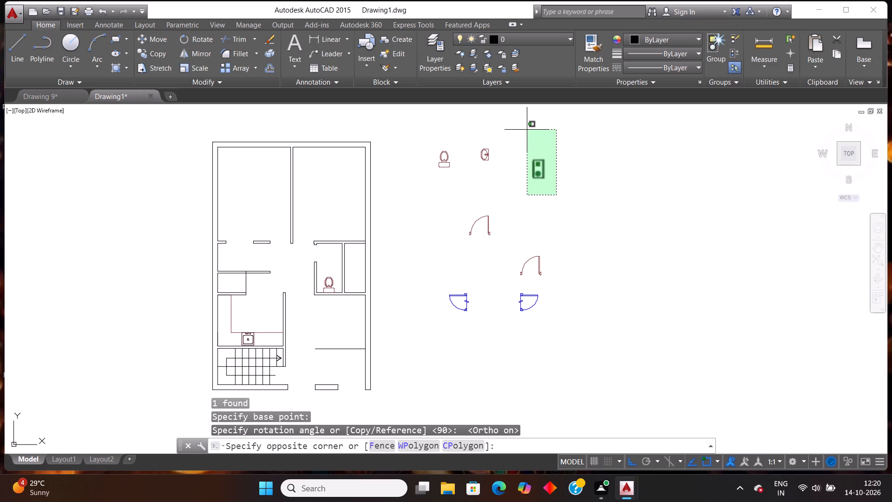
pyautogui.click(527, 130)
pyautogui.press('m')
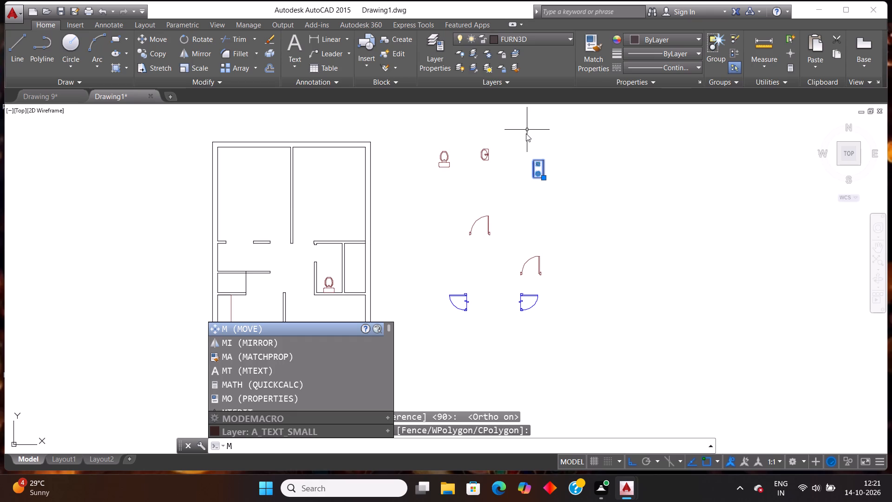
pyautogui.press('Return')
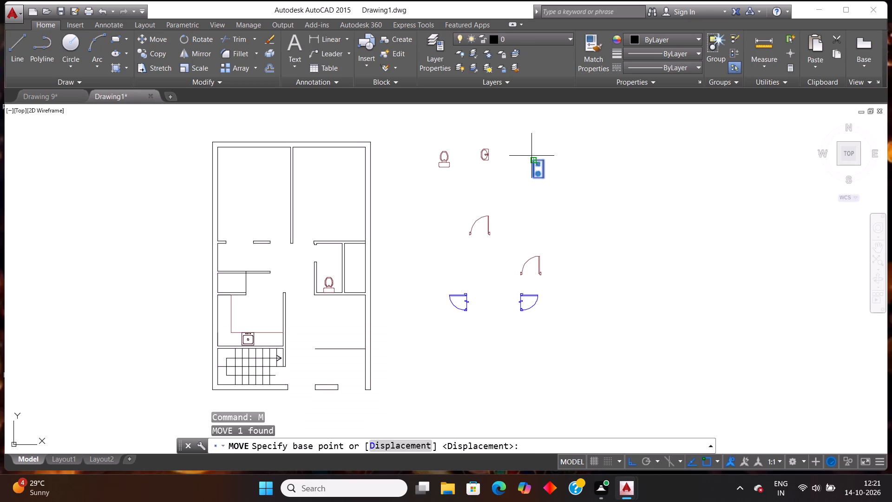
pyautogui.click(532, 157)
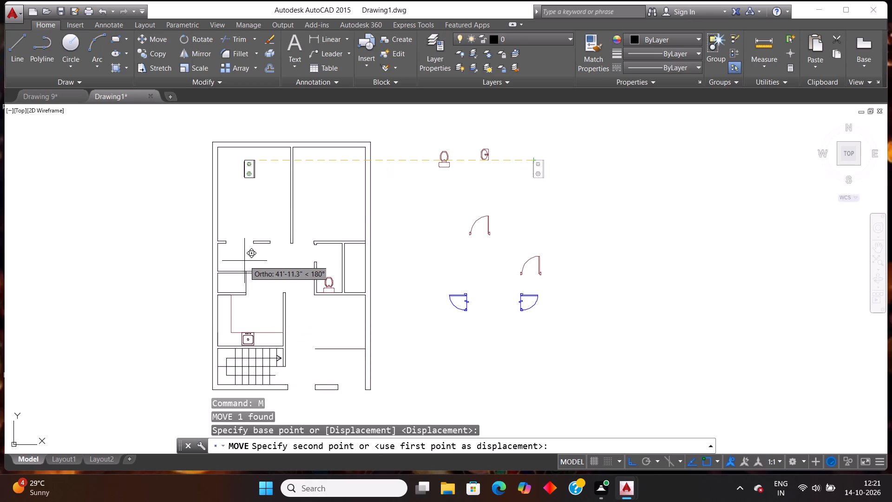
pyautogui.press('F8')
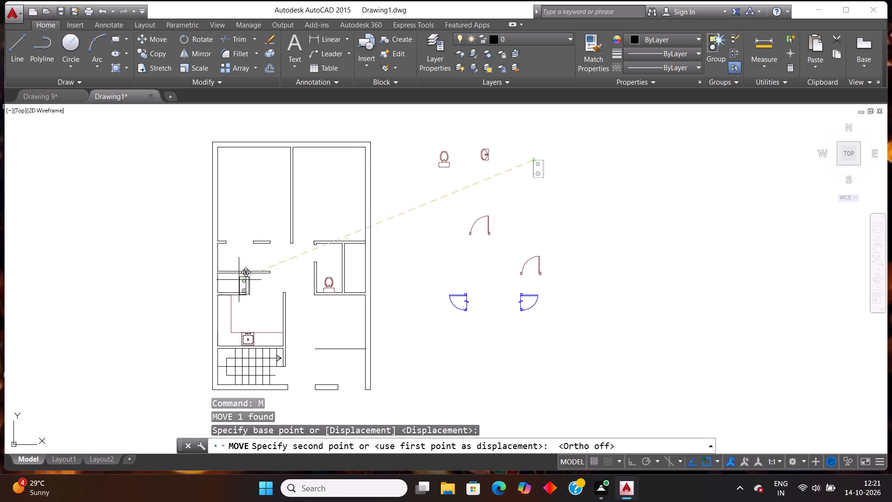
pyautogui.scroll(-2, 216, 324)
pyautogui.scroll(2, 216, 324)
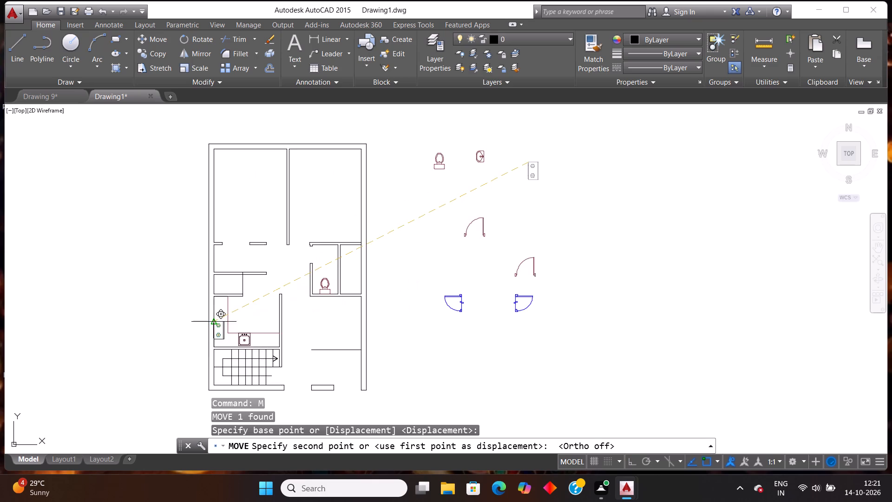
pyautogui.scroll(2, 216, 324)
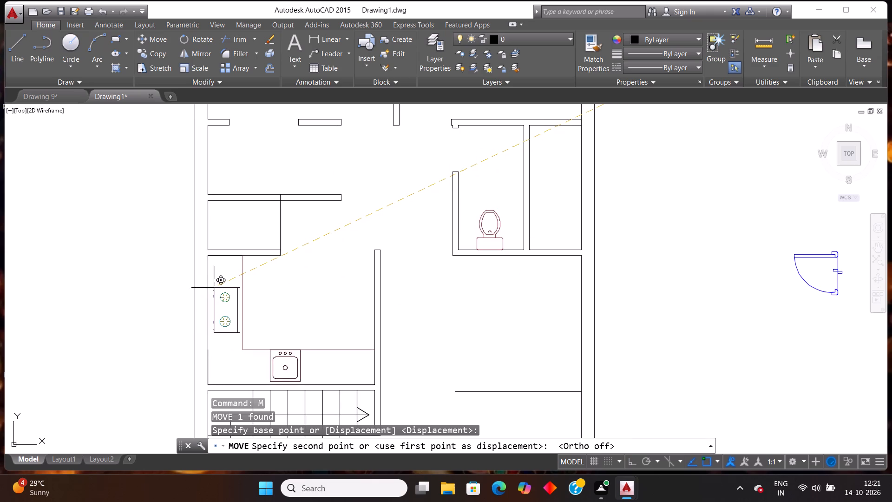
pyautogui.click(214, 288)
# Mirror the stove about its vertical edge nearest the counter's inner line, erasing the original so its knobs face the room.
pyautogui.scroll(-1, 230, 299)
pyautogui.scroll(1, 227, 327)
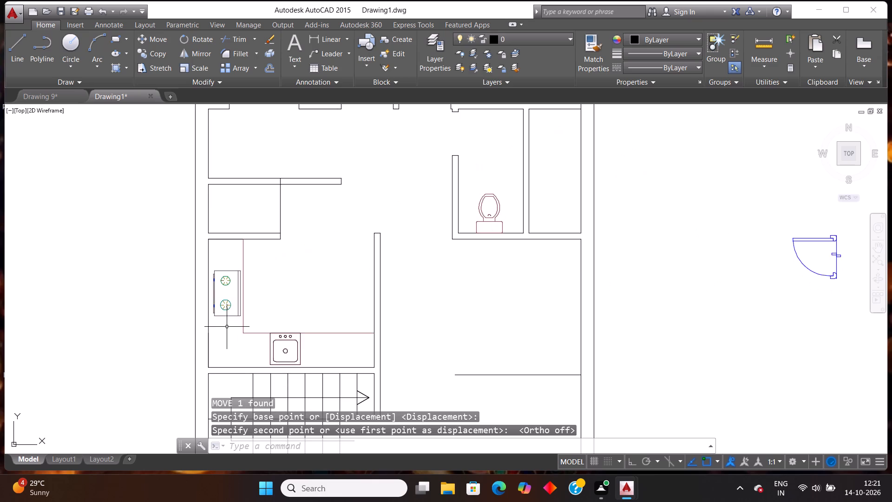
pyautogui.scroll(1, 252, 317)
pyautogui.click(220, 330)
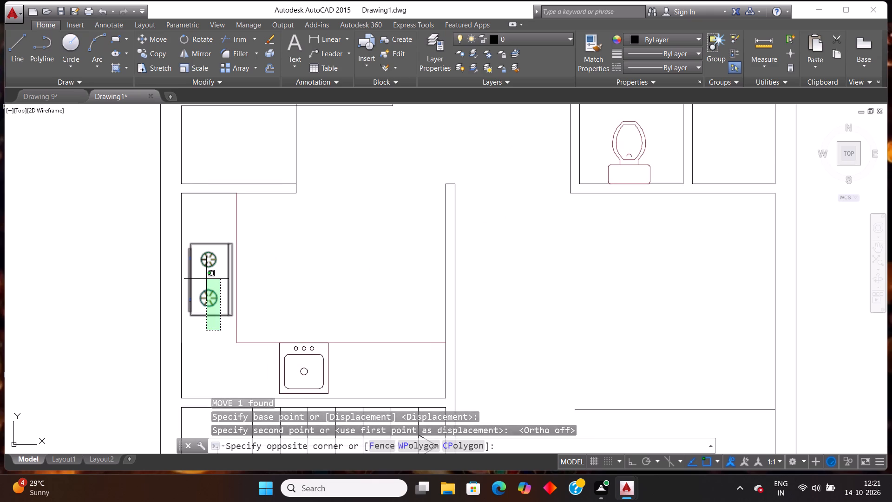
pyautogui.click(206, 279)
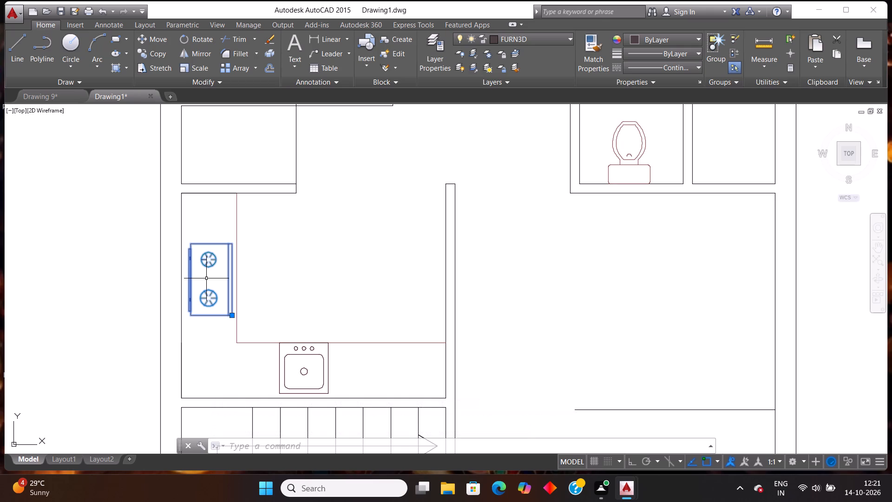
pyautogui.press('m')
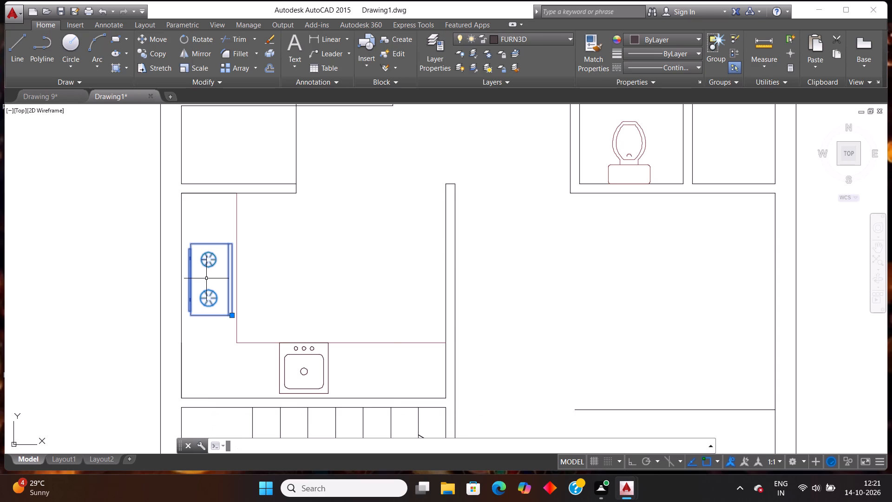
pyautogui.press('i')
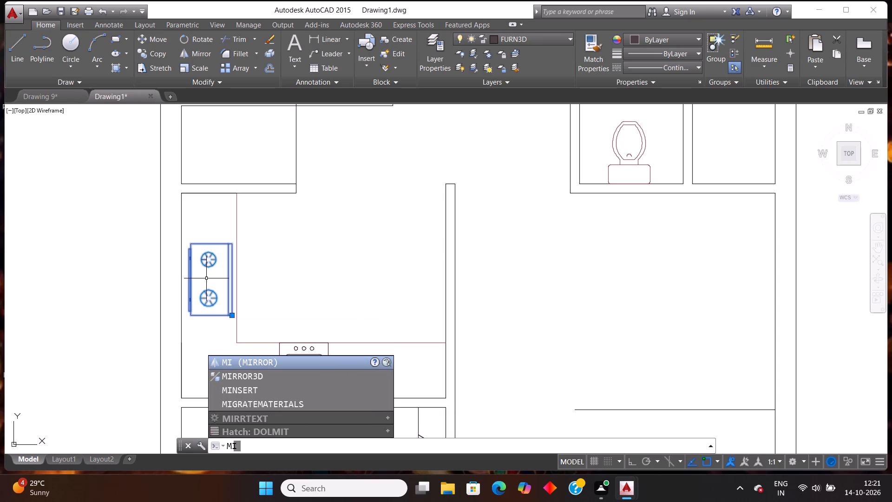
pyautogui.press('Return')
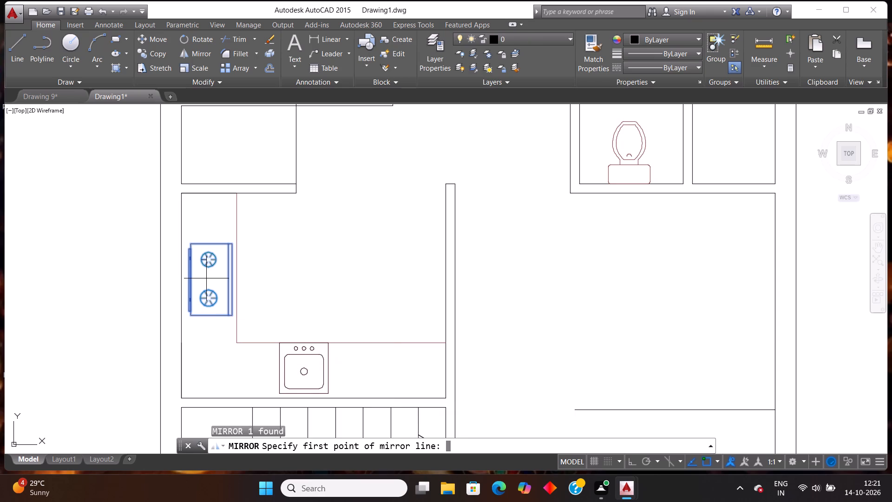
pyautogui.click(232, 241)
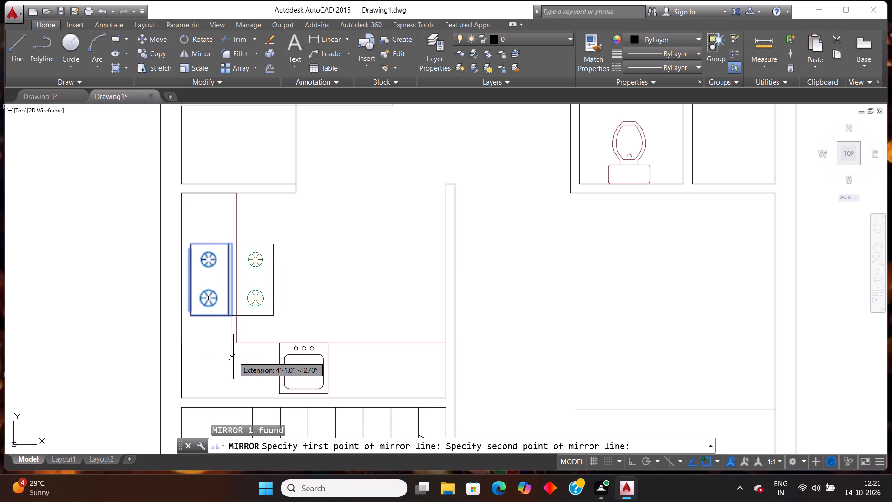
pyautogui.press('F8')
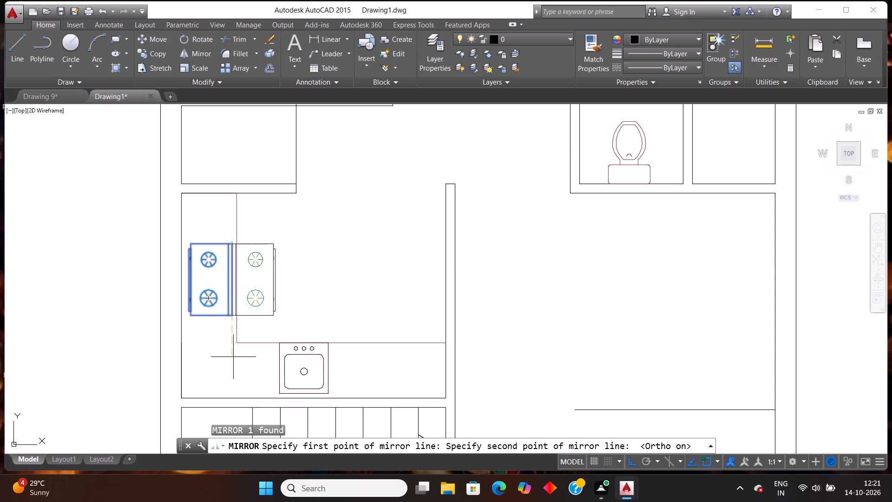
pyautogui.click(233, 357)
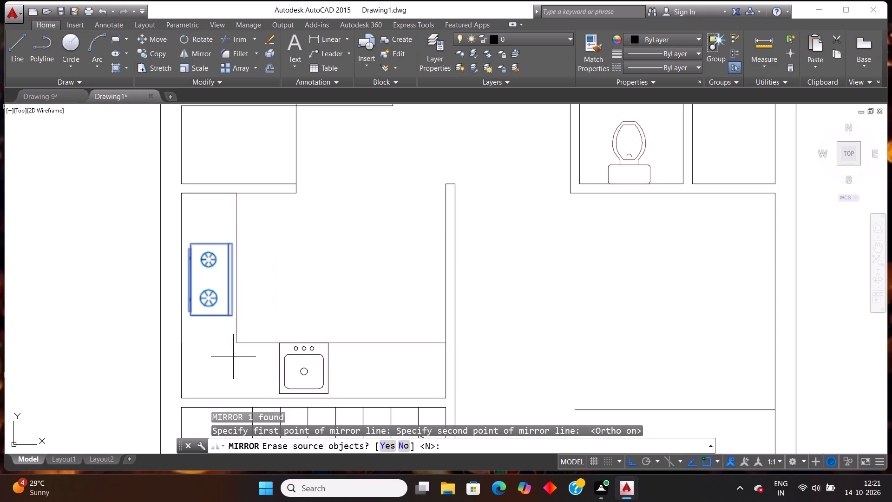
pyautogui.press('y')
pyautogui.press('Return')
# Move the mirrored stove horizontally by its lower-right corner back onto the counter, with its knob side at the counter's inner edge.
pyautogui.click(297, 318)
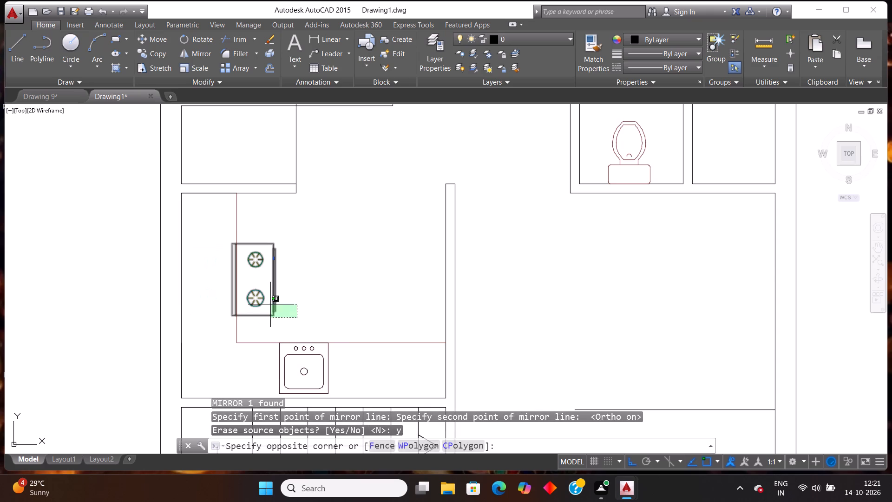
pyautogui.click(270, 304)
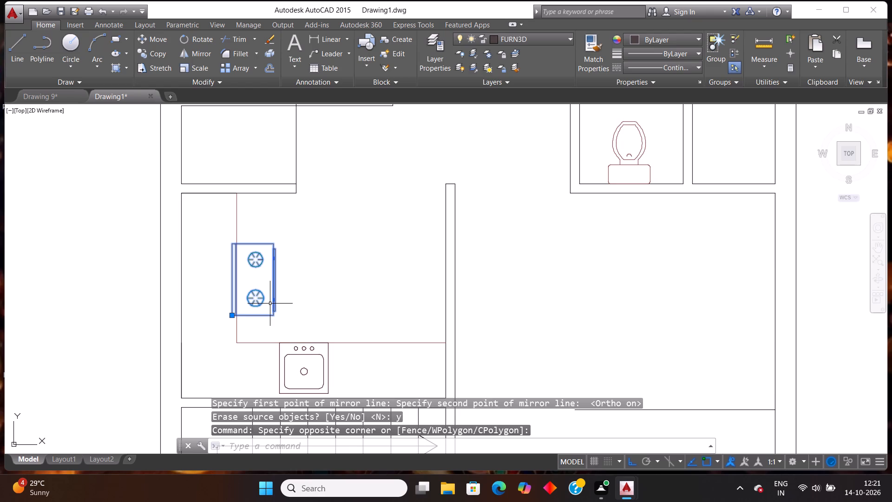
pyautogui.press('m')
pyautogui.press('Return')
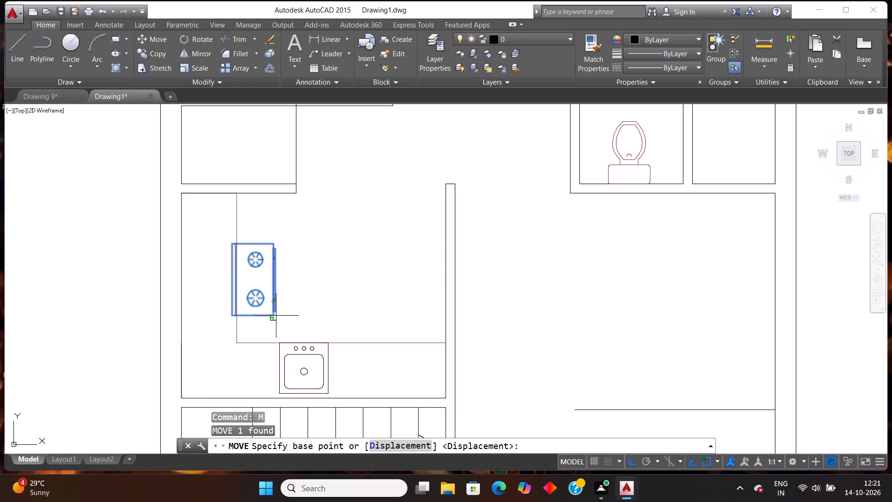
pyautogui.click(275, 313)
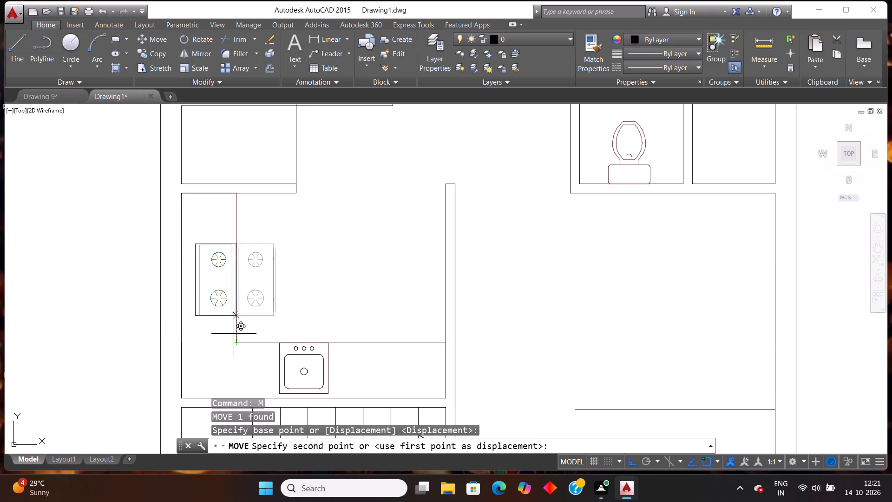
pyautogui.click(231, 325)
pyautogui.scroll(-3, 307, 314)
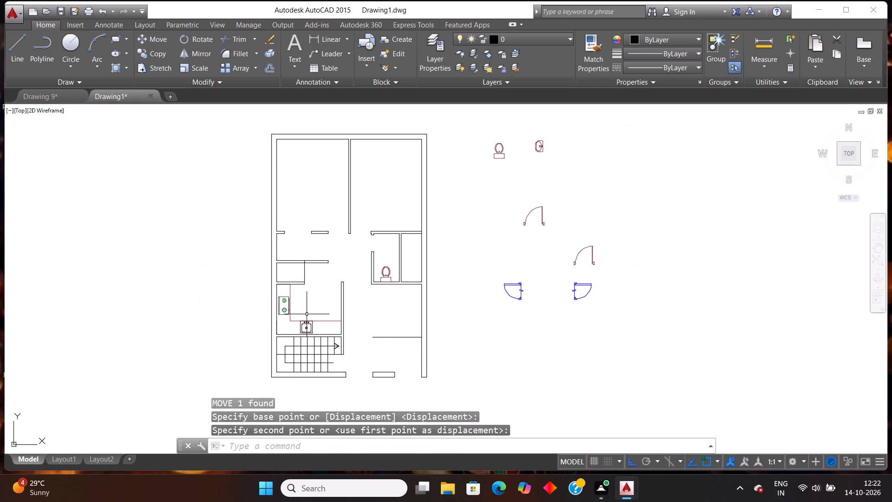
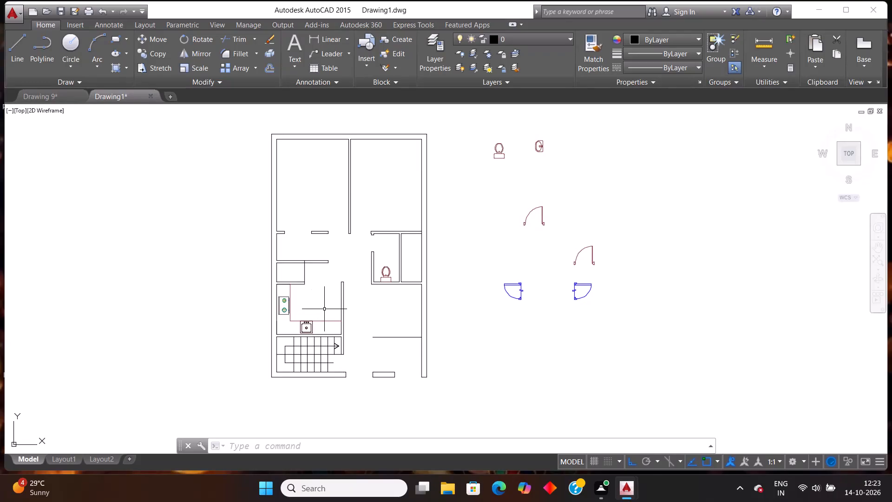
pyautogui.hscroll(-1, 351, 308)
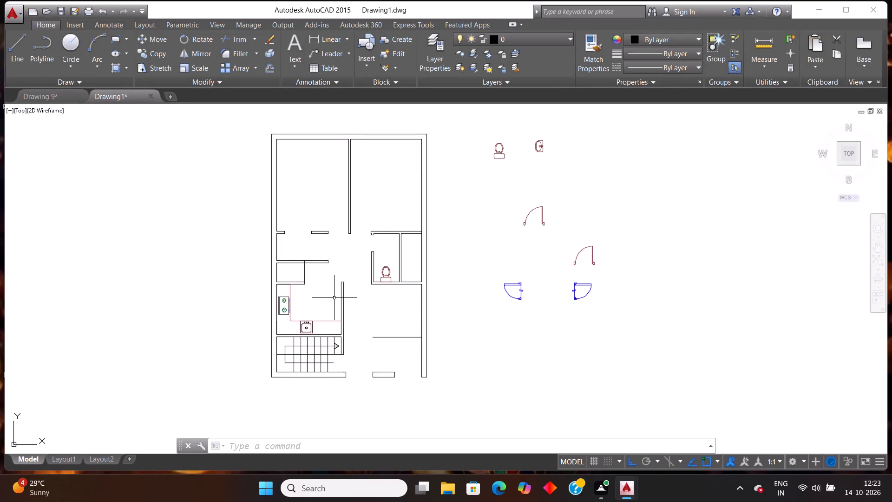
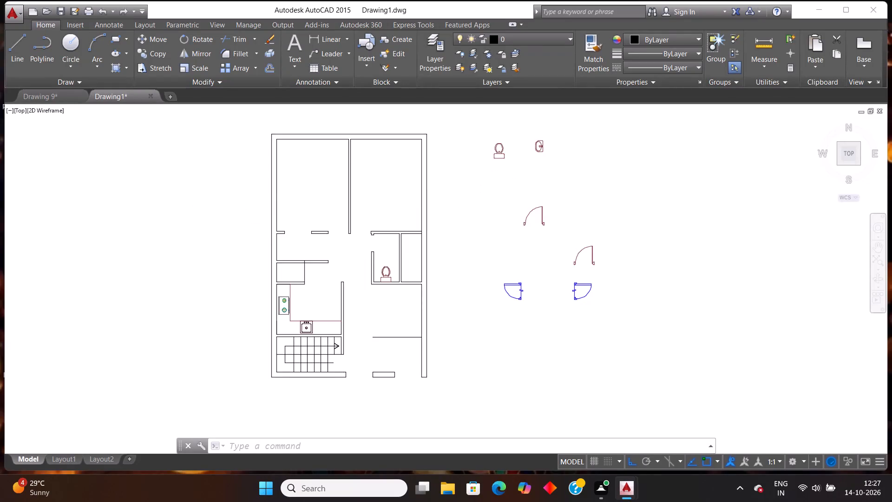
# Mirror the upper maroon door block beside the plan about a vertical line at its hinge-side jamb, keeping the original.
pyautogui.scroll(-1, 482, 222)
pyautogui.scroll(1, 524, 214)
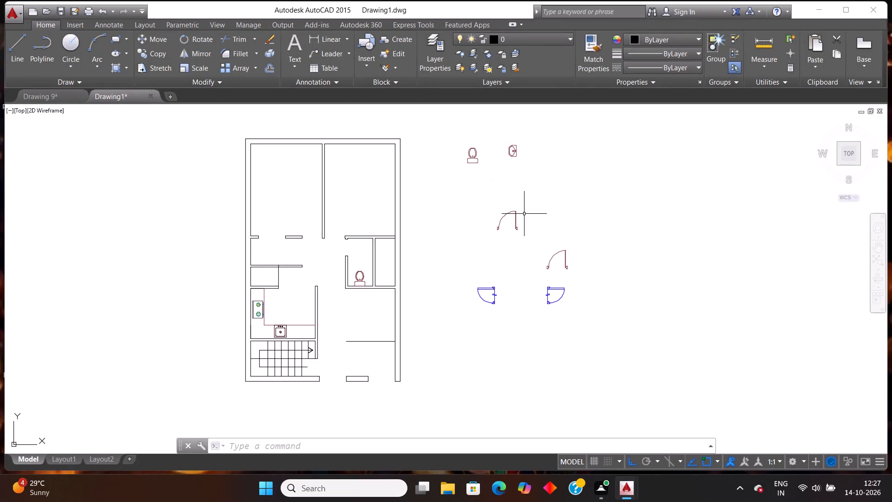
pyautogui.click(526, 242)
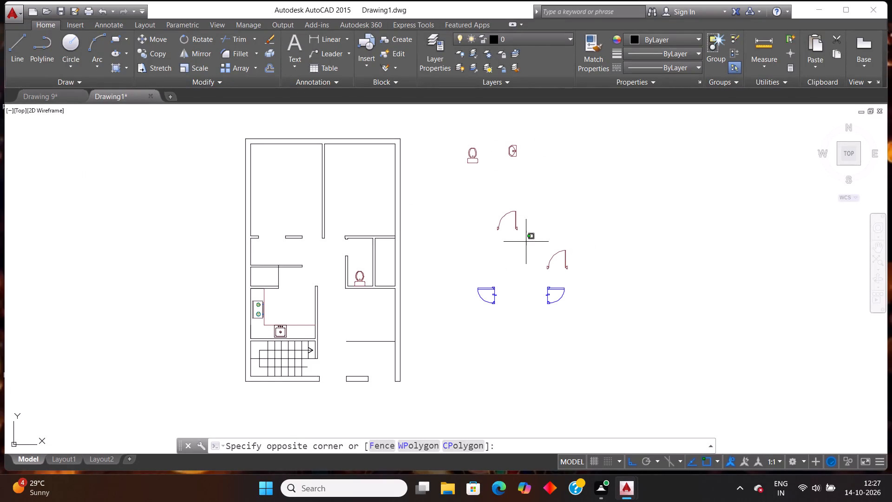
pyautogui.click(476, 197)
pyautogui.press('m')
pyautogui.press('i')
pyautogui.press('Return')
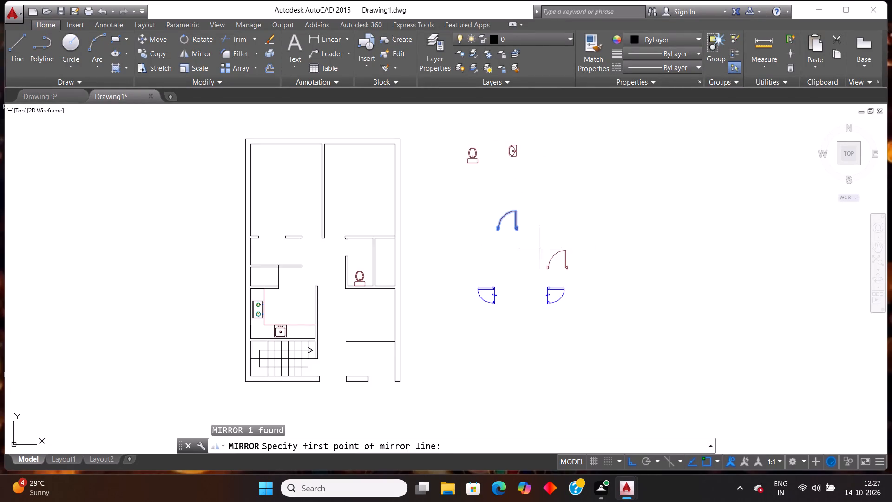
pyautogui.click(517, 228)
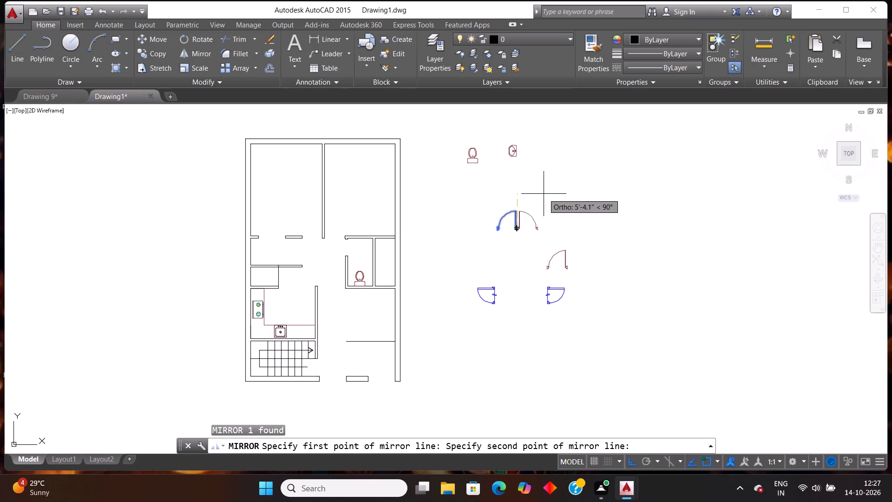
pyautogui.click(543, 194)
pyautogui.press('n')
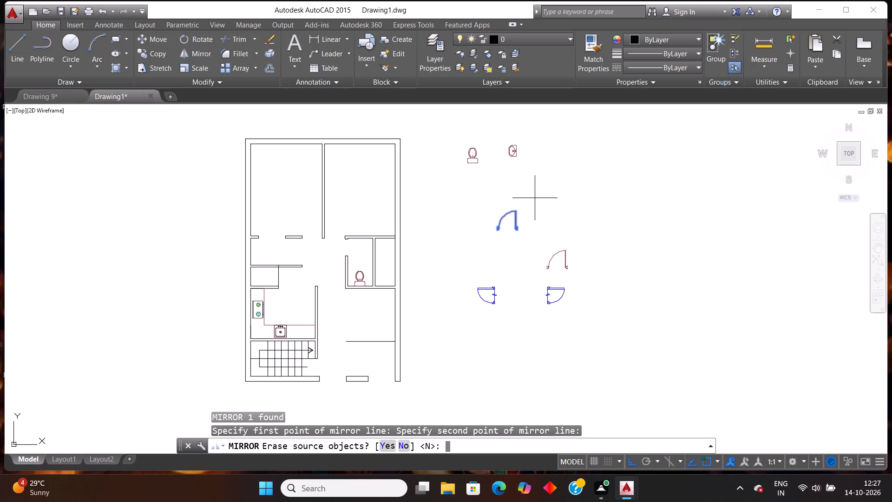
pyautogui.press('Return')
# Copy the original maroon door into the upper-left bedroom's opening, between the short wall piece and the central partition.
pyautogui.click(506, 237)
pyautogui.click(500, 211)
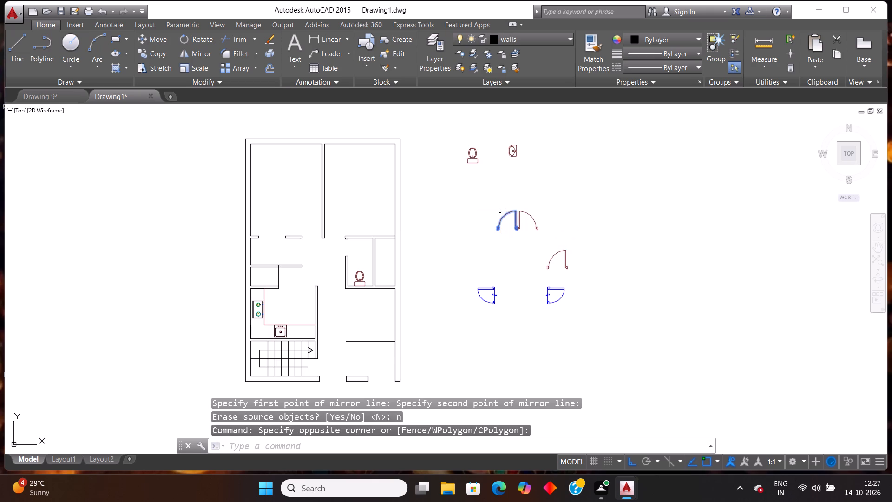
pyautogui.hotkey('ctrl', 'c')
pyautogui.hotkey('ctrl', 'v')
pyautogui.scroll(2, 275, 248)
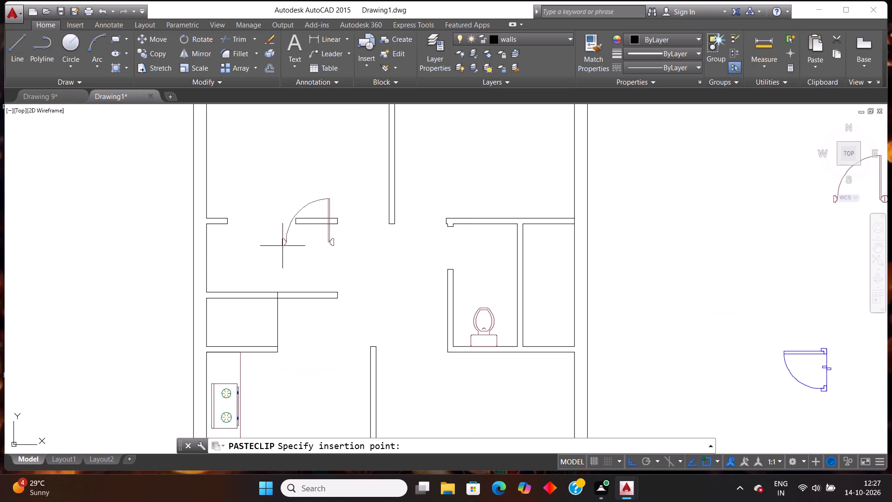
pyautogui.scroll(2, 303, 236)
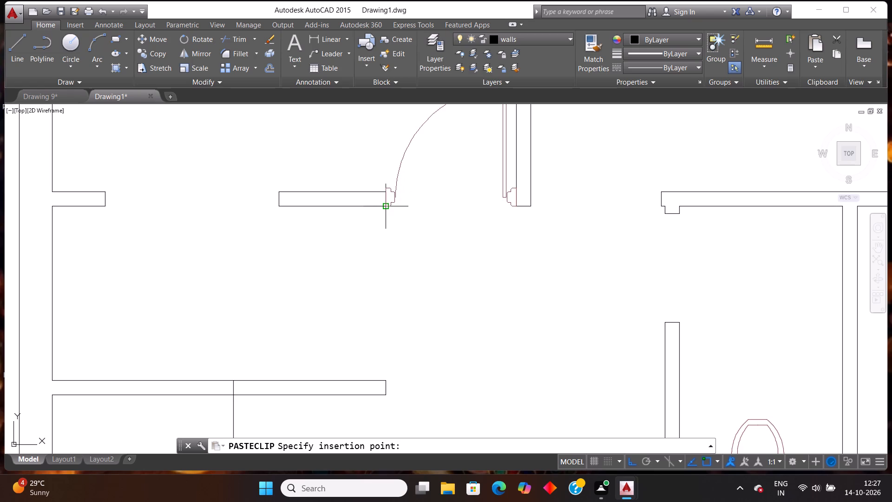
pyautogui.click(388, 205)
# Copy the mirrored maroon door into the upper-right bedroom's opening, against the other side of the central partition.
pyautogui.scroll(-3, 395, 238)
pyautogui.scroll(-1, 675, 211)
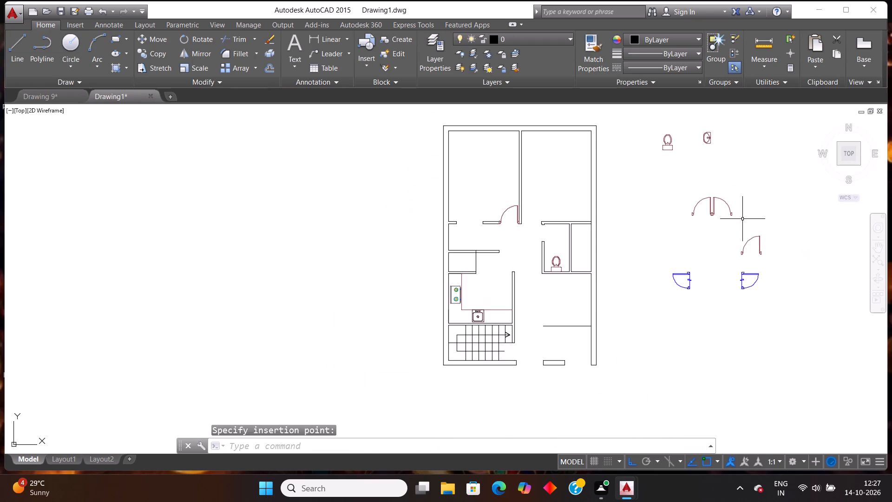
pyautogui.scroll(1, 746, 214)
pyautogui.click(746, 214)
pyautogui.click(707, 218)
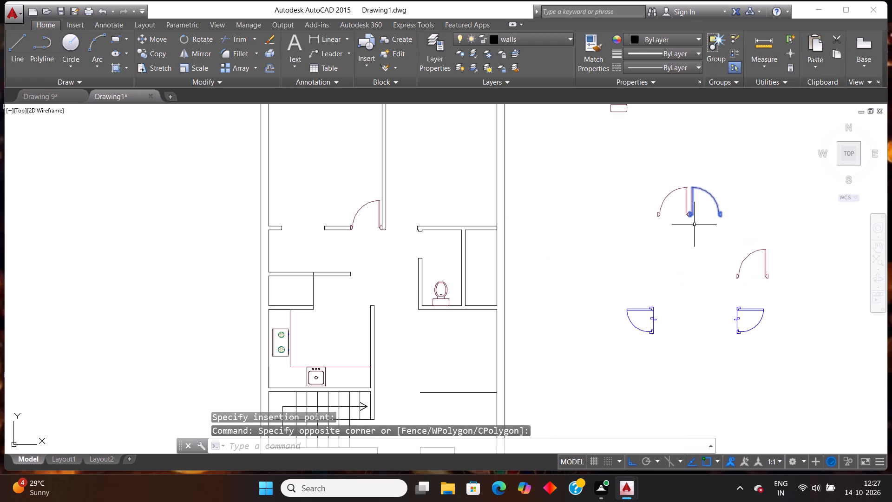
pyautogui.hotkey('ctrl', 'c')
pyautogui.hotkey('ctrl', 'v')
pyautogui.scroll(1, 444, 245)
pyautogui.scroll(3, 393, 230)
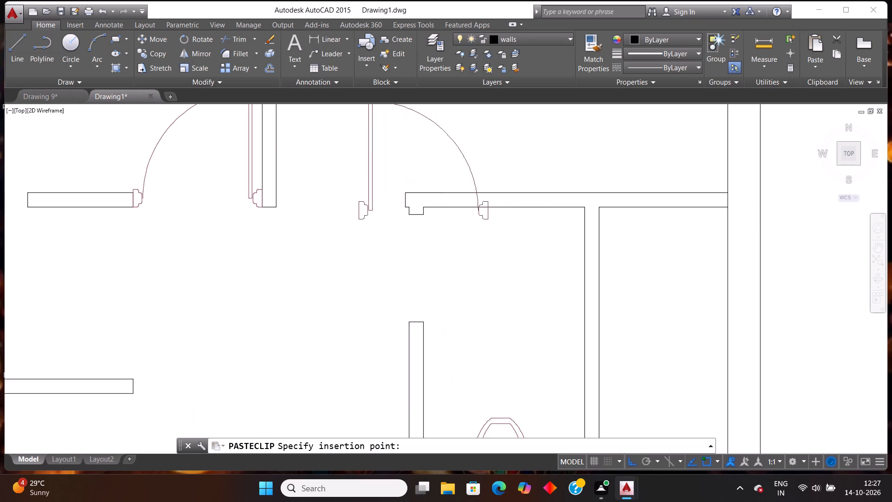
pyautogui.click(226, 201)
# Copy the blue door that swings to the right from beside the plan into the toilet's doorway.
pyautogui.scroll(-2, 303, 236)
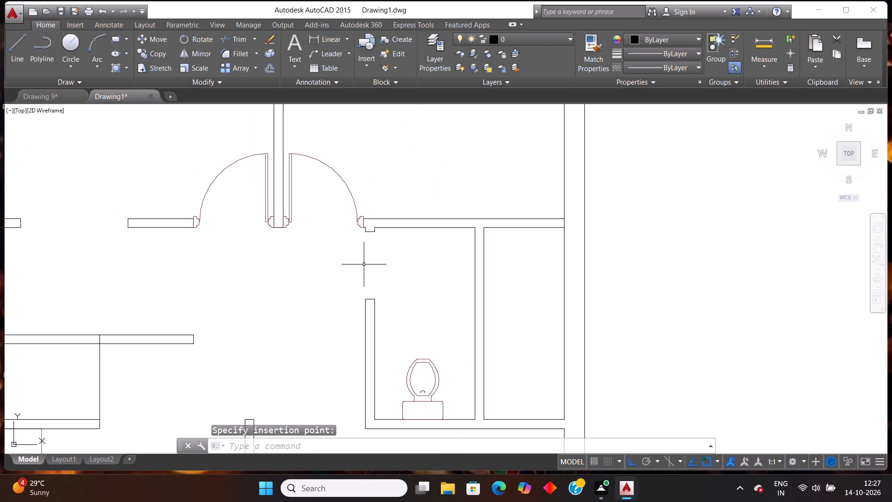
pyautogui.scroll(-2, 364, 264)
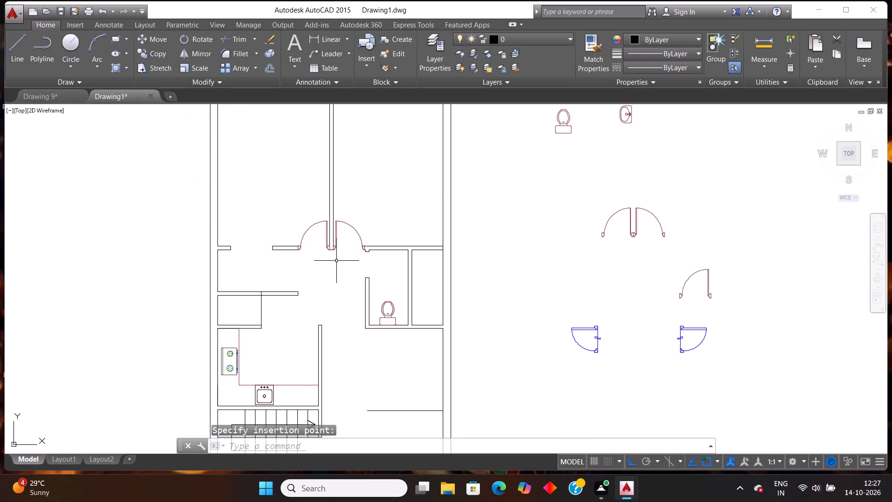
pyautogui.scroll(-1, 336, 261)
pyautogui.click(576, 320)
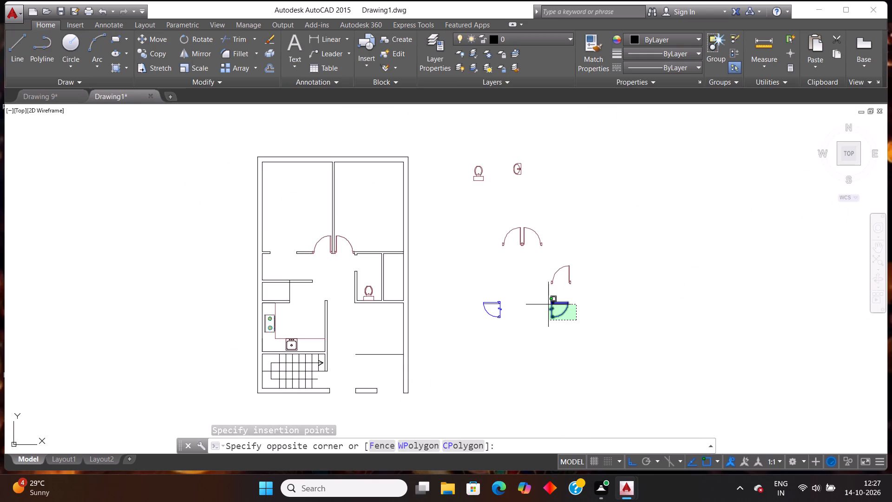
pyautogui.click(548, 304)
pyautogui.hotkey('ctrl', 'c')
pyautogui.hotkey('ctrl', 'v')
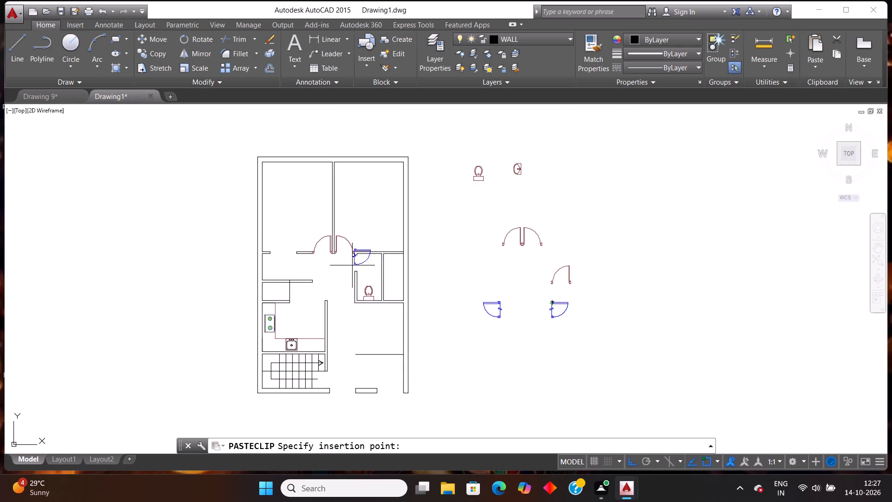
pyautogui.scroll(3, 350, 265)
pyautogui.click(346, 289)
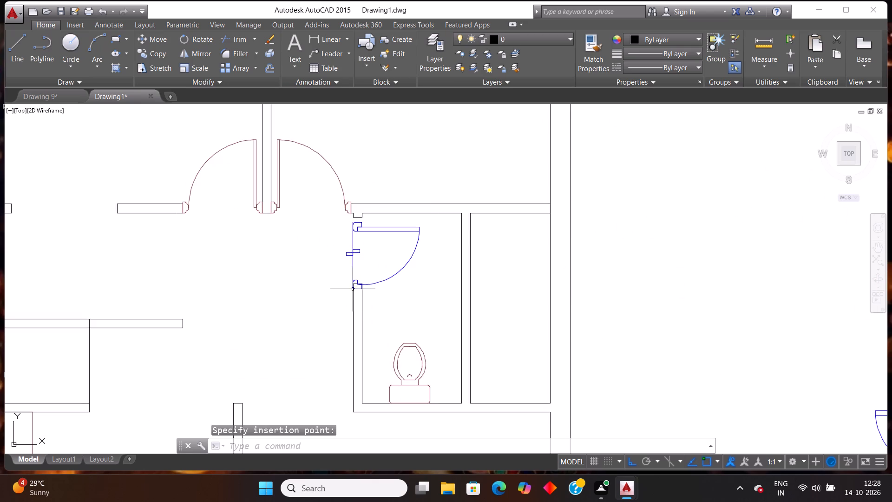
# Move the blue toilet door up so its upper jamb meets the short wall stub above the opening.
pyautogui.scroll(2, 380, 287)
pyautogui.click(426, 294)
pyautogui.click(348, 230)
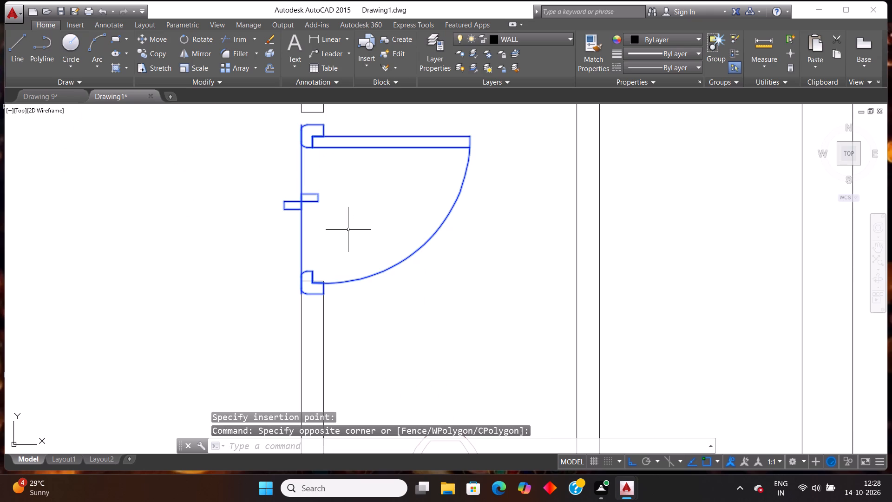
pyautogui.press('m')
pyautogui.press('Return')
pyautogui.scroll(-2, 348, 230)
pyautogui.scroll(2, 340, 190)
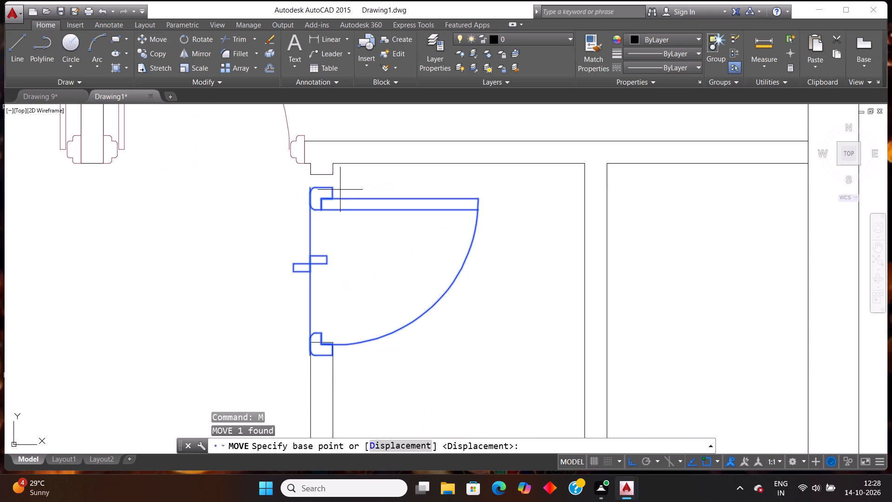
pyautogui.click(307, 186)
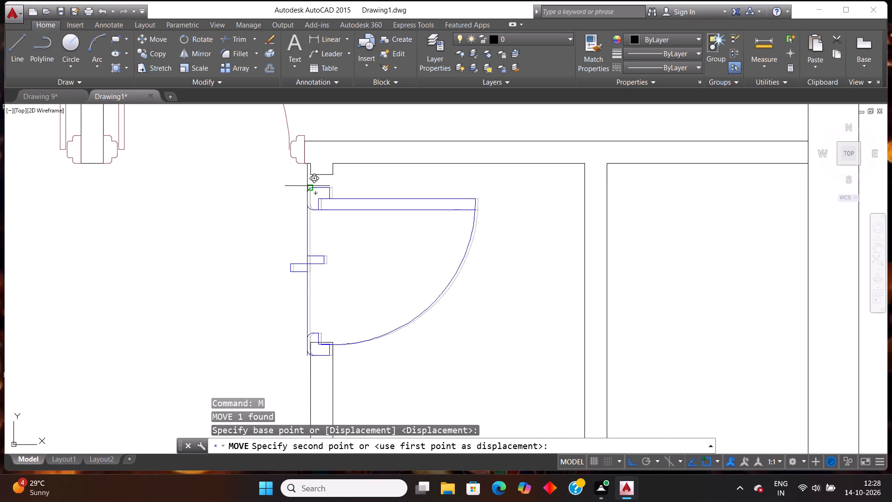
pyautogui.click(307, 177)
pyautogui.scroll(-4, 398, 206)
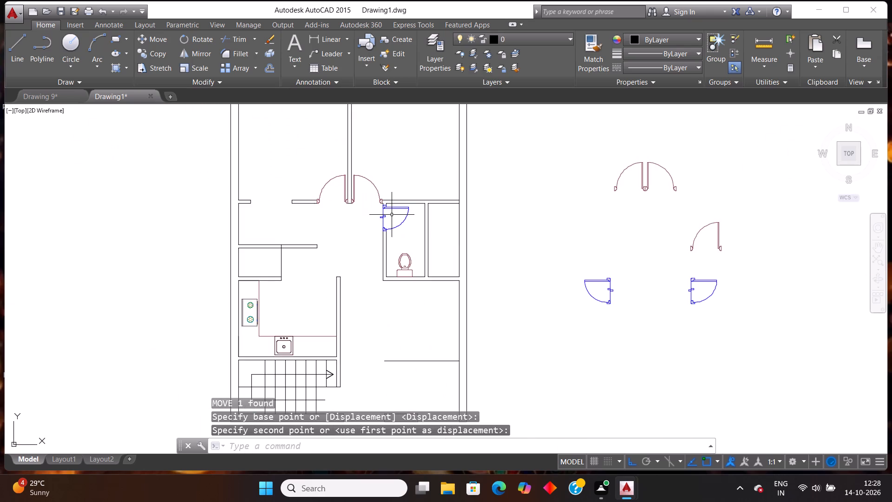
pyautogui.scroll(-3, 387, 217)
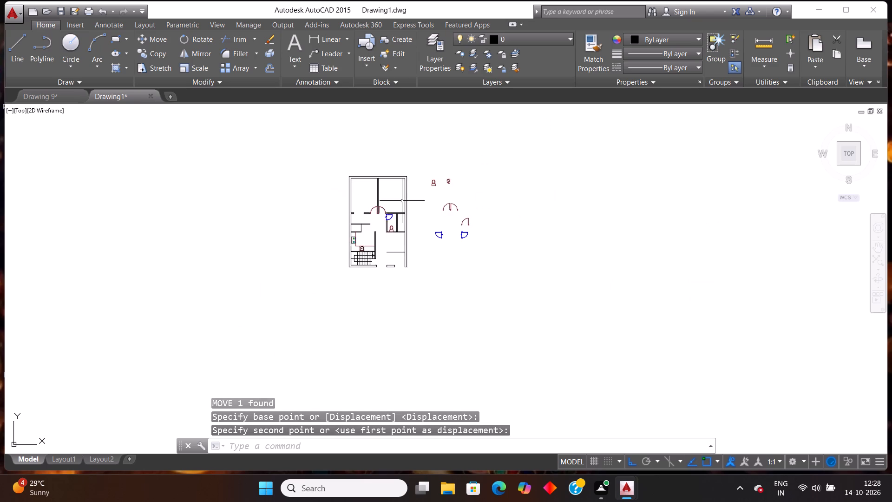
pyautogui.scroll(2, 402, 198)
pyautogui.press('Escape')
# Examine the room and door layout in Drawing 9 for reference and return to Drawing1.
pyautogui.scroll(-1, 394, 200)
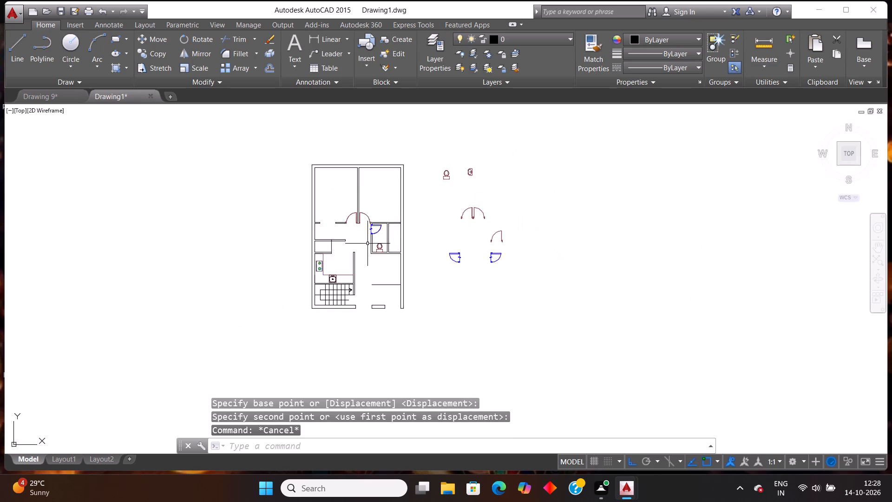
pyautogui.scroll(1, 367, 244)
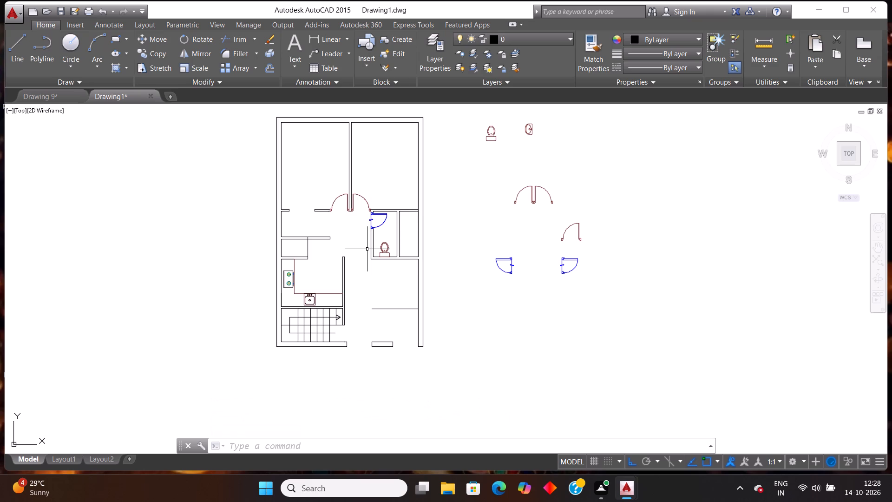
pyautogui.click(38, 97)
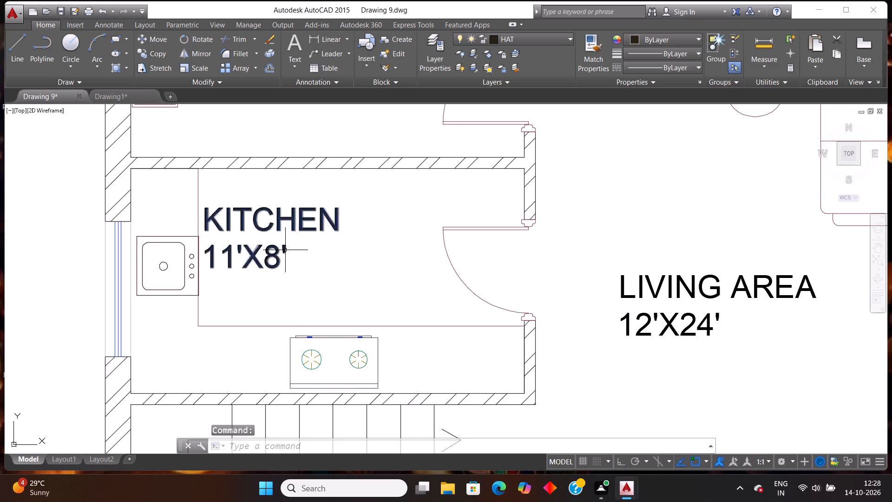
pyautogui.scroll(-5, 288, 252)
pyautogui.scroll(2, 303, 217)
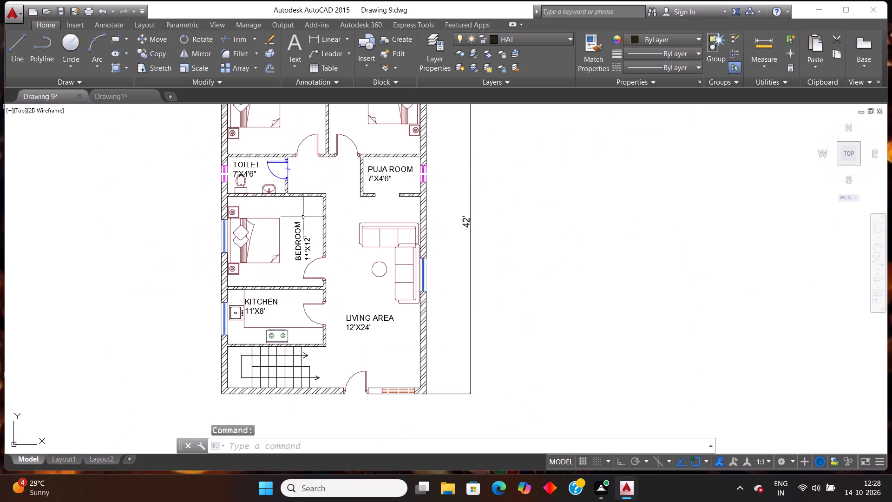
pyautogui.scroll(-1, 303, 217)
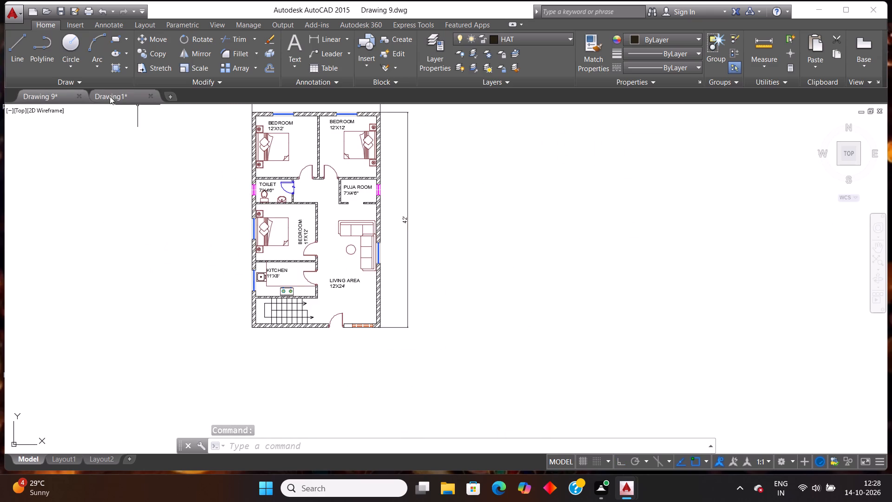
pyautogui.click(110, 96)
pyautogui.scroll(-1, 259, 225)
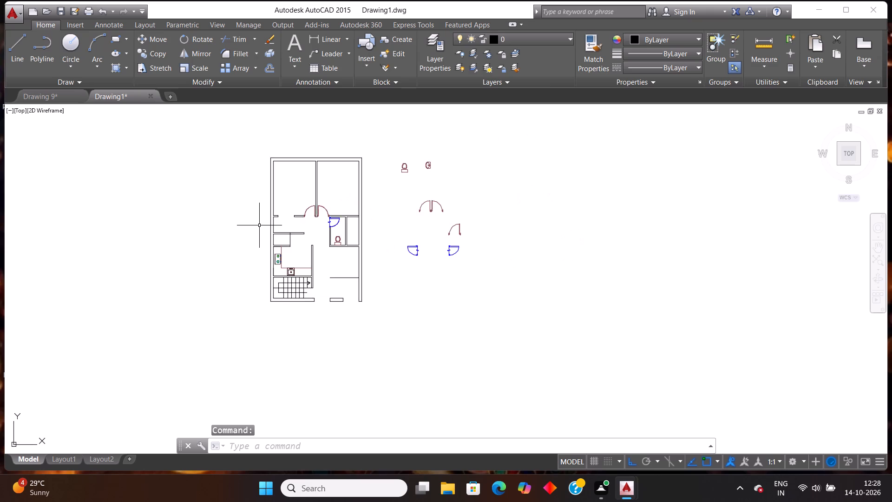
pyautogui.scroll(1, 259, 225)
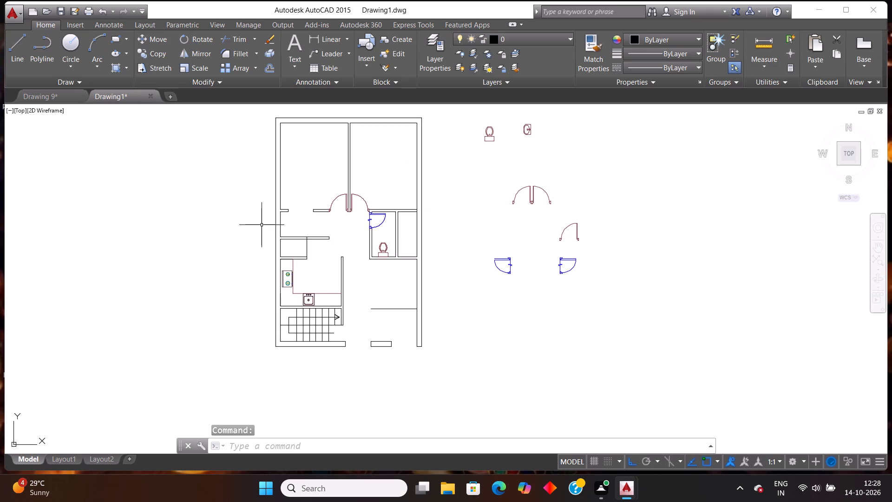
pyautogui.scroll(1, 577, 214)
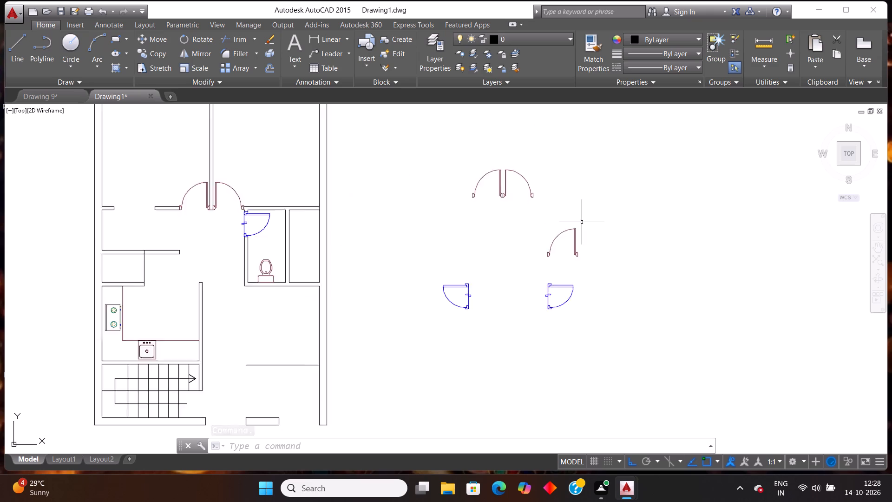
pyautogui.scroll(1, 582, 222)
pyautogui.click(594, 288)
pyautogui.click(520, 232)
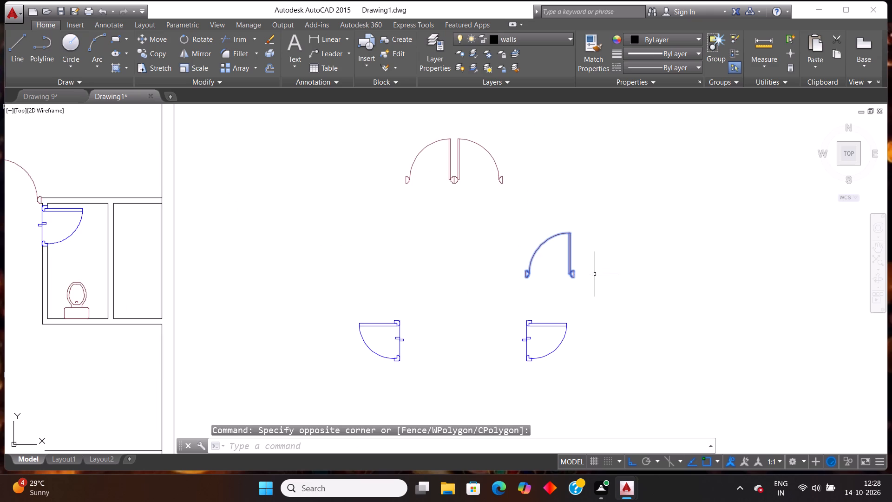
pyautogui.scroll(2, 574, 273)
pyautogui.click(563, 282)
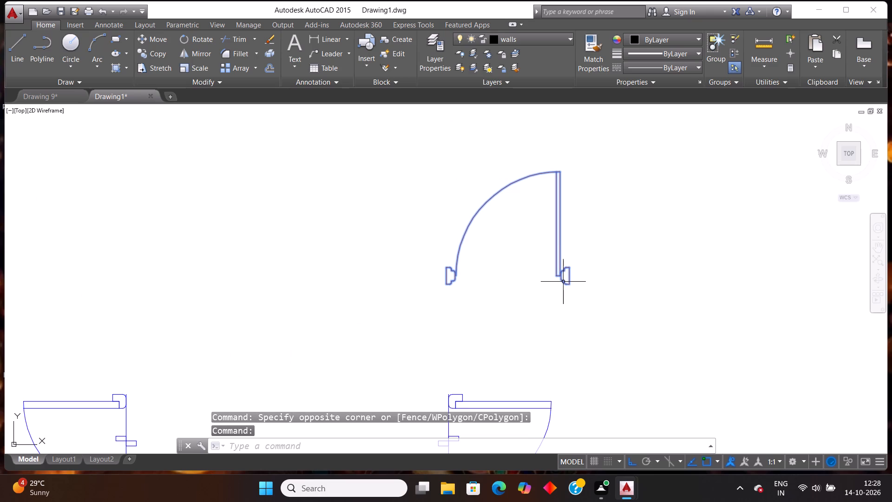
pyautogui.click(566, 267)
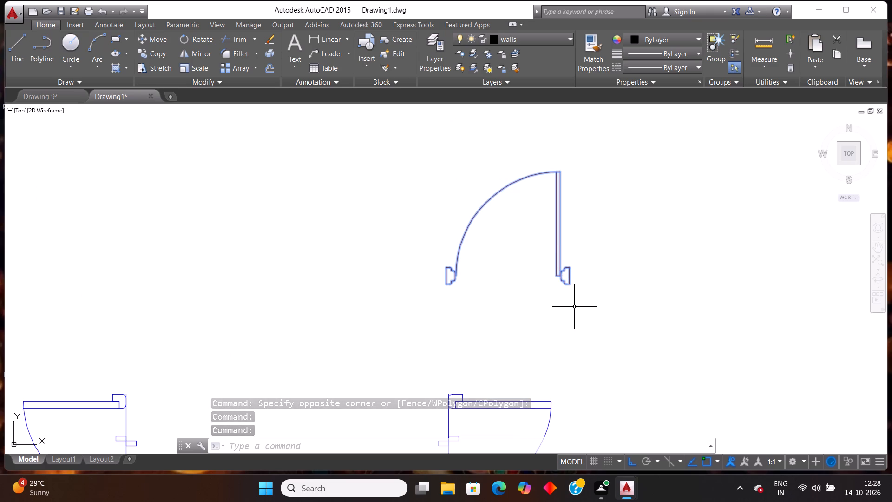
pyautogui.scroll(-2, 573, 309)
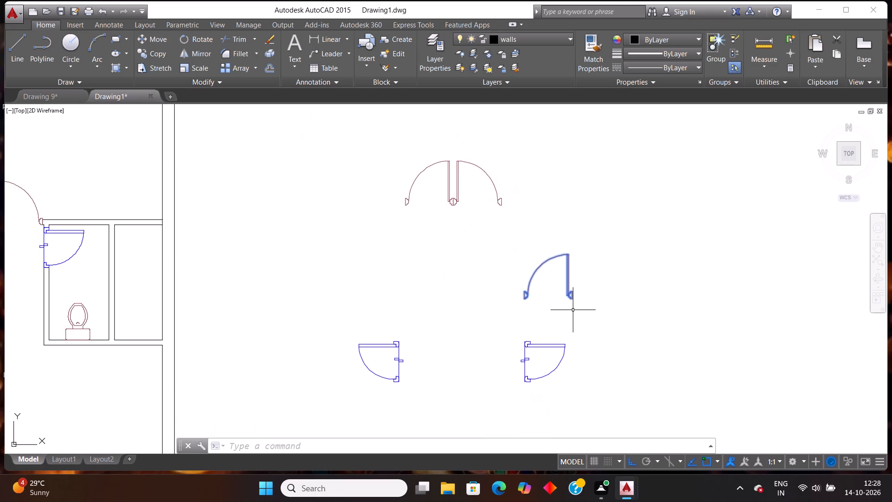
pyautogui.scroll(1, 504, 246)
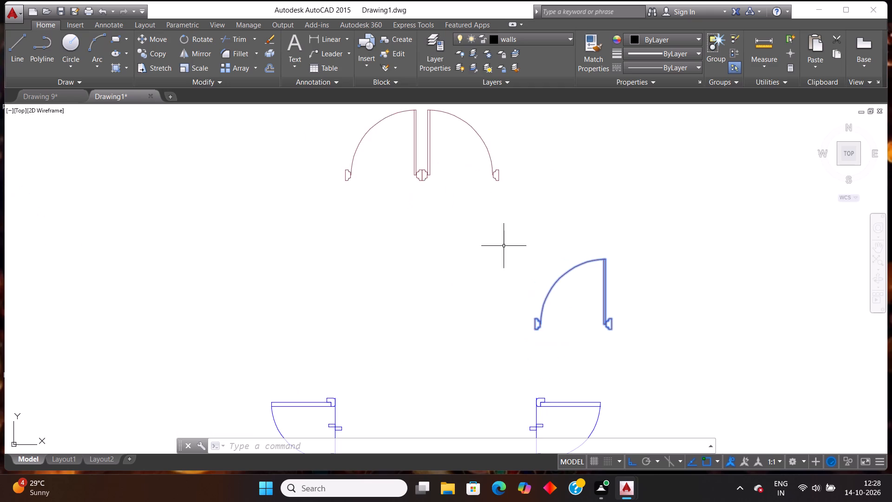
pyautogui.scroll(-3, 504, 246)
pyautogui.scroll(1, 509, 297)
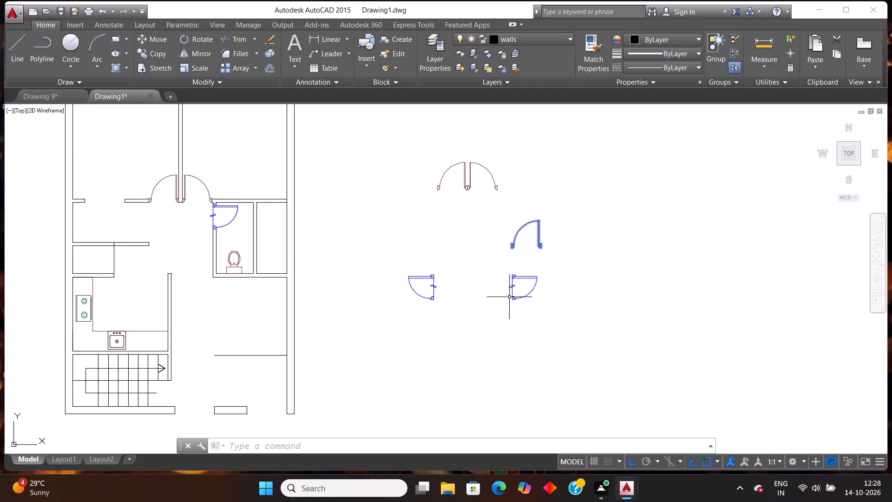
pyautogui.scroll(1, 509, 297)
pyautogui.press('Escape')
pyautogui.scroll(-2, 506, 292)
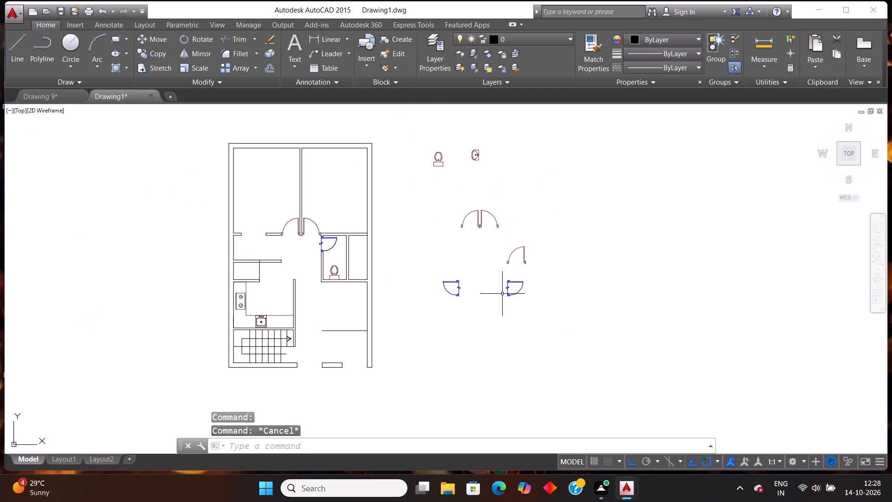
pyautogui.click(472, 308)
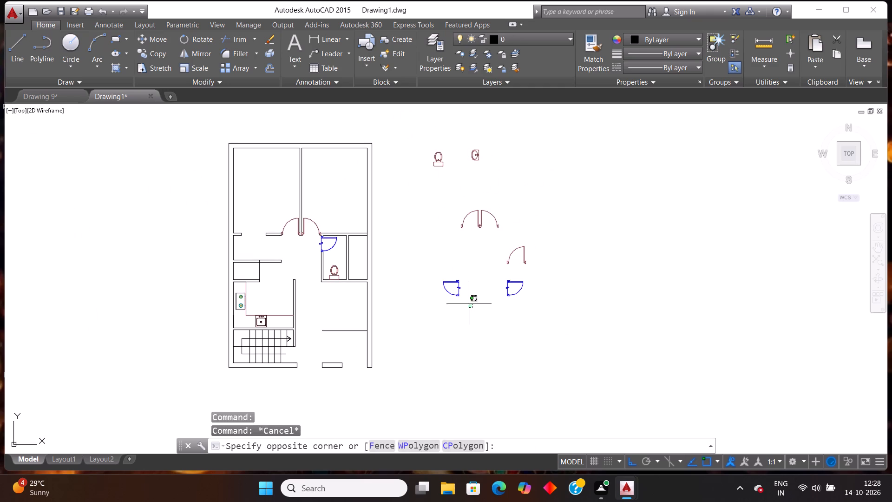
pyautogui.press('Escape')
# Examine the main entrance opening in the front wall beside the staircase, along with the spare doors beside the plan.
pyautogui.scroll(-1, 378, 274)
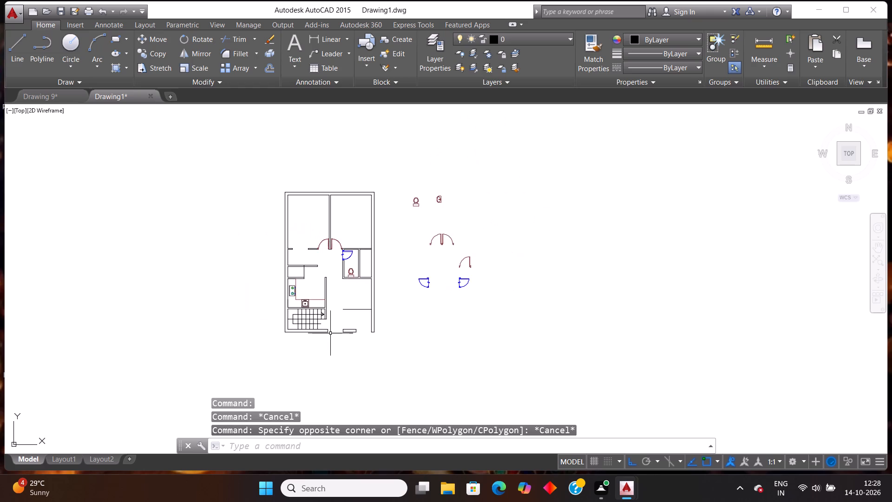
pyautogui.scroll(2, 330, 333)
pyautogui.scroll(-1, 331, 333)
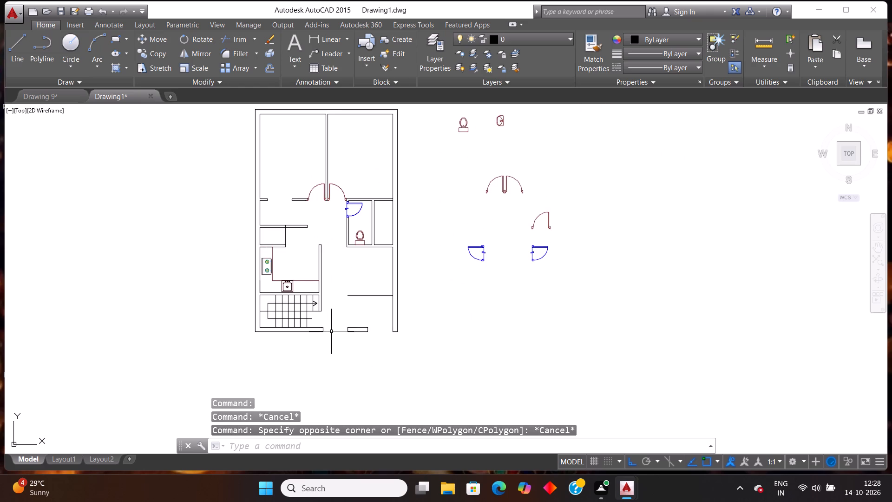
pyautogui.scroll(1, 332, 331)
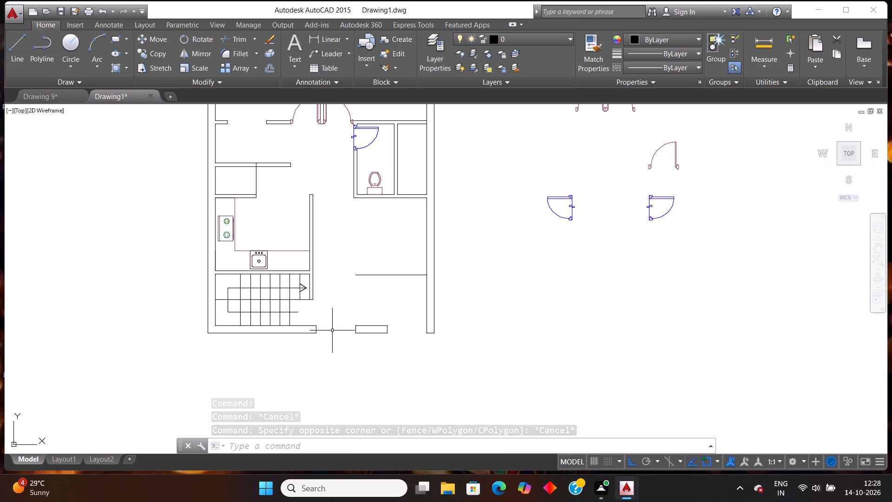
pyautogui.scroll(1, 332, 330)
pyautogui.scroll(-2, 332, 330)
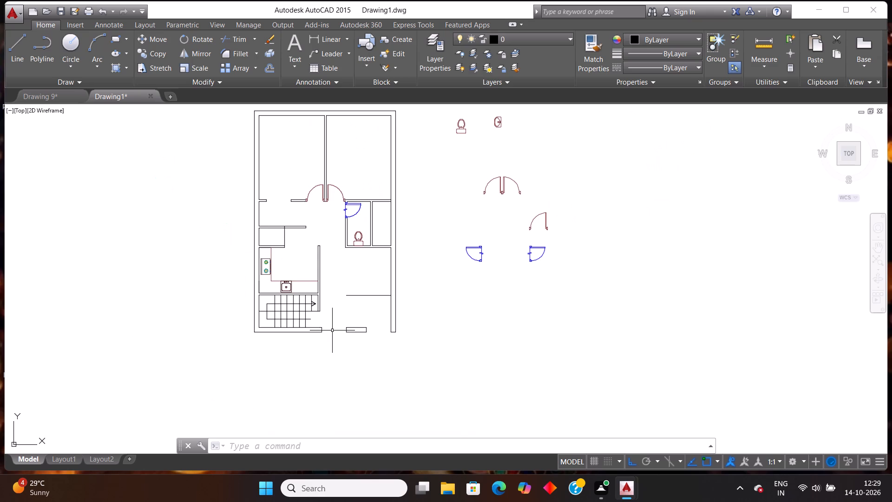
pyautogui.scroll(1, 332, 330)
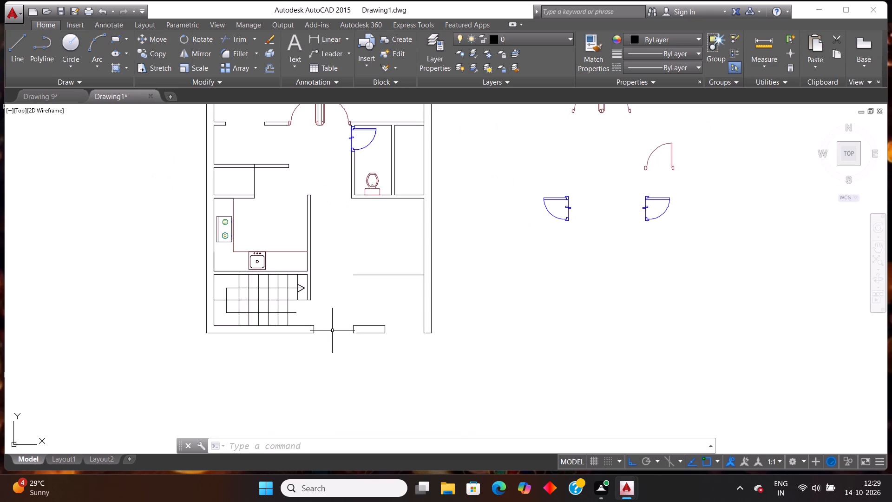
pyautogui.scroll(-1, 332, 330)
pyautogui.scroll(1, 313, 326)
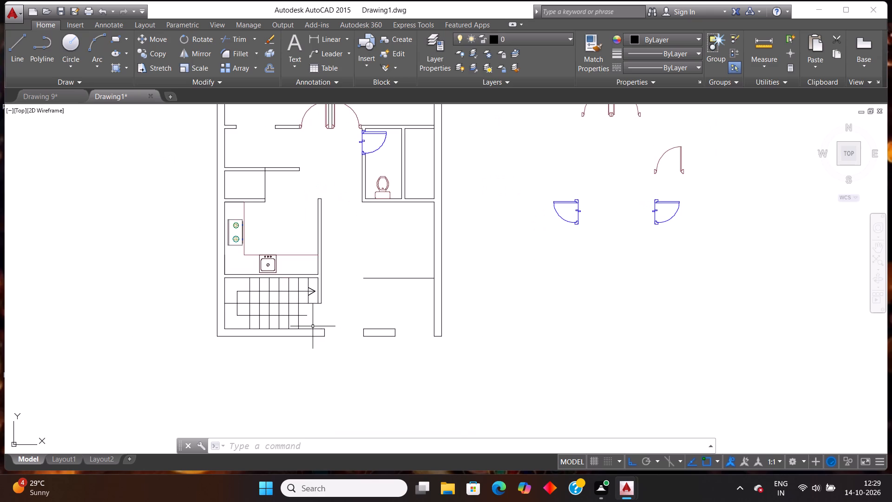
pyautogui.scroll(-1, 458, 308)
pyautogui.scroll(1, 599, 189)
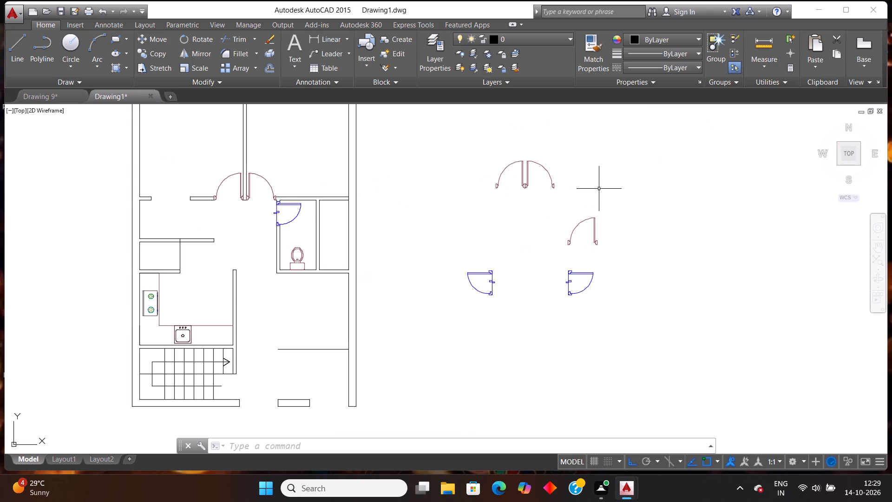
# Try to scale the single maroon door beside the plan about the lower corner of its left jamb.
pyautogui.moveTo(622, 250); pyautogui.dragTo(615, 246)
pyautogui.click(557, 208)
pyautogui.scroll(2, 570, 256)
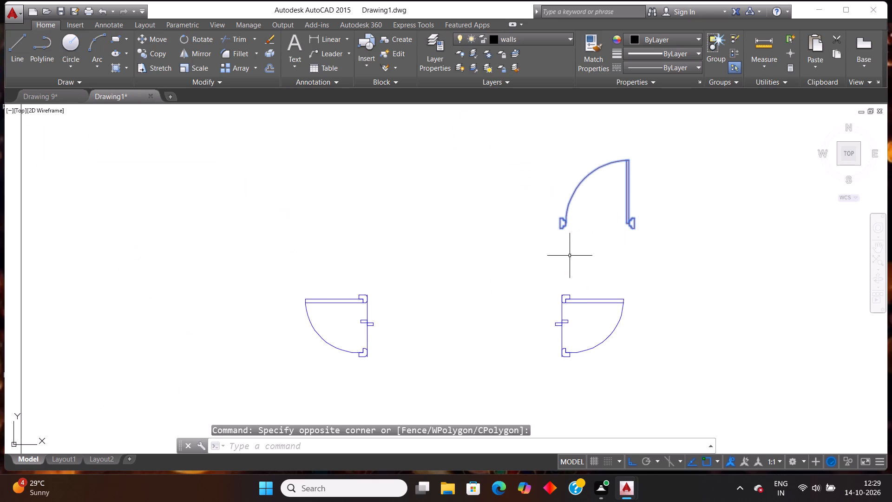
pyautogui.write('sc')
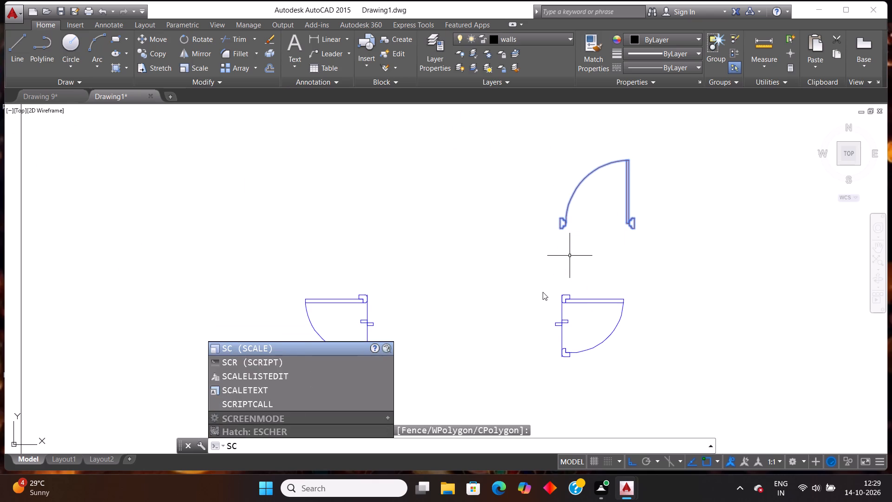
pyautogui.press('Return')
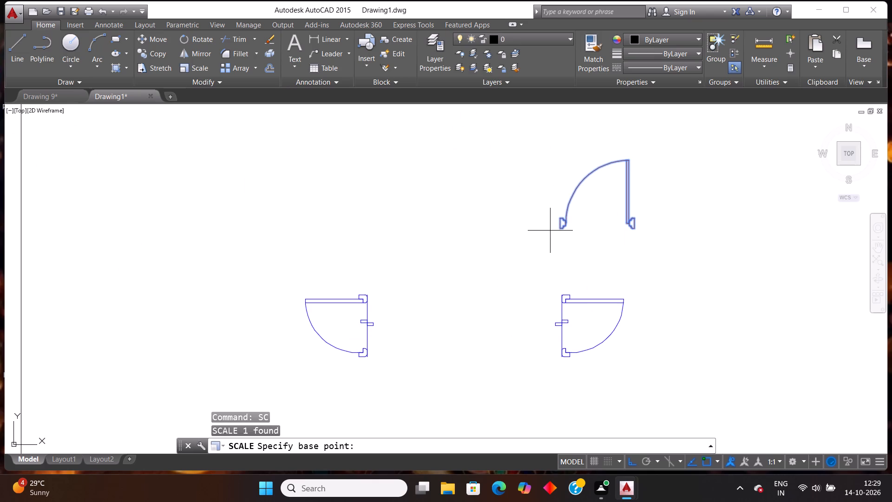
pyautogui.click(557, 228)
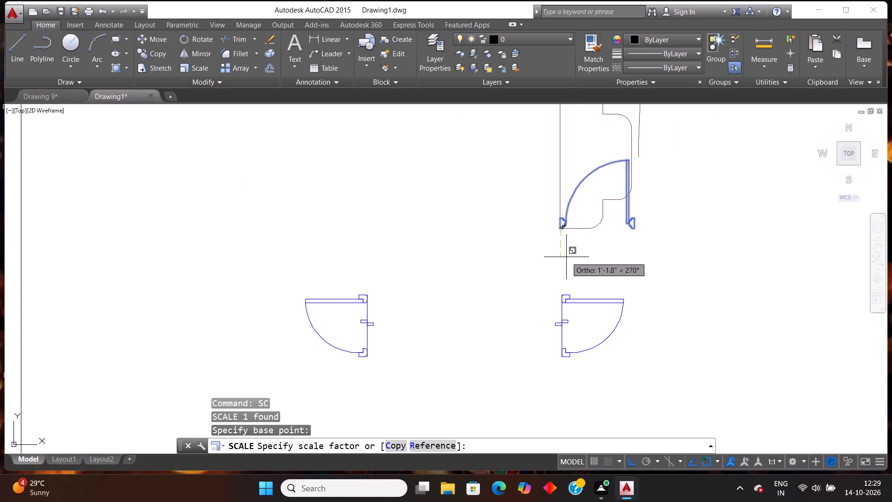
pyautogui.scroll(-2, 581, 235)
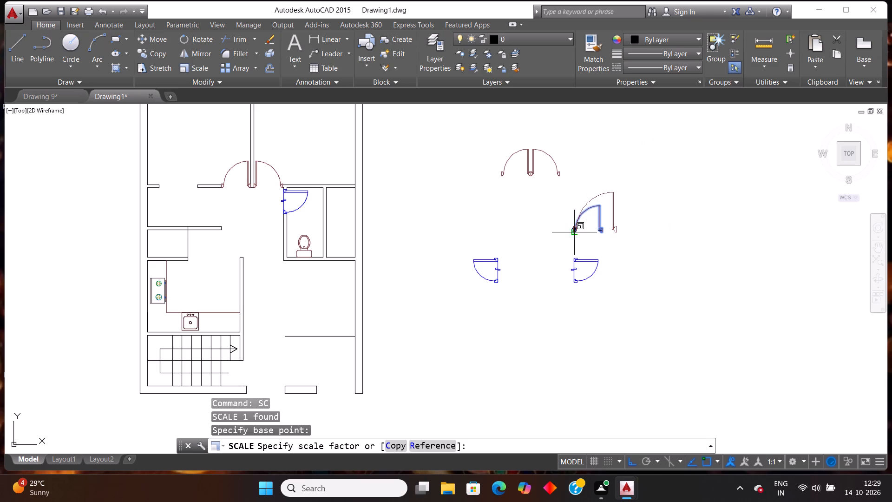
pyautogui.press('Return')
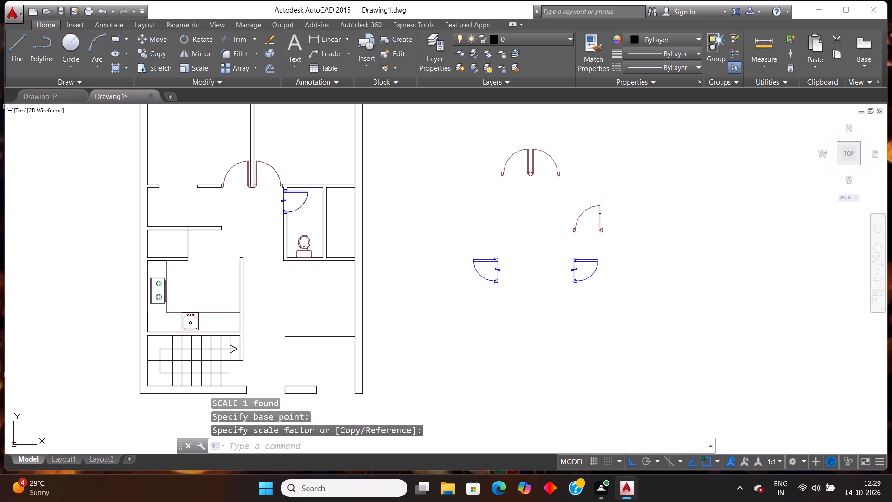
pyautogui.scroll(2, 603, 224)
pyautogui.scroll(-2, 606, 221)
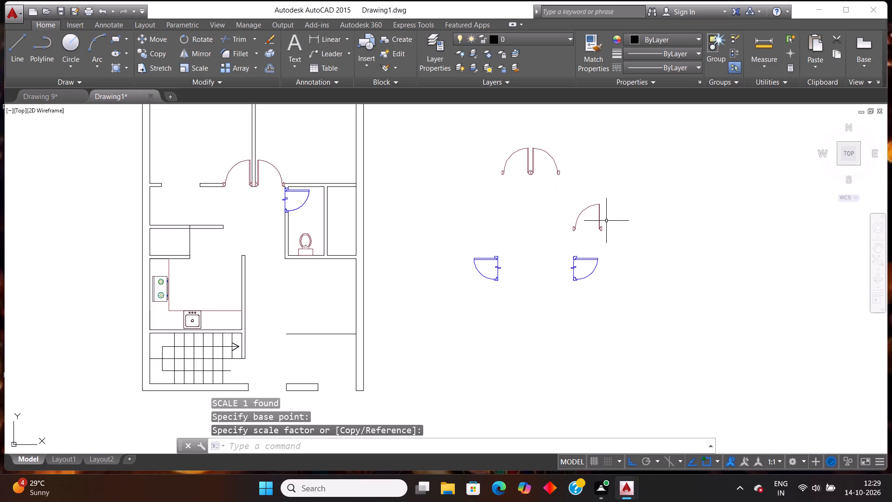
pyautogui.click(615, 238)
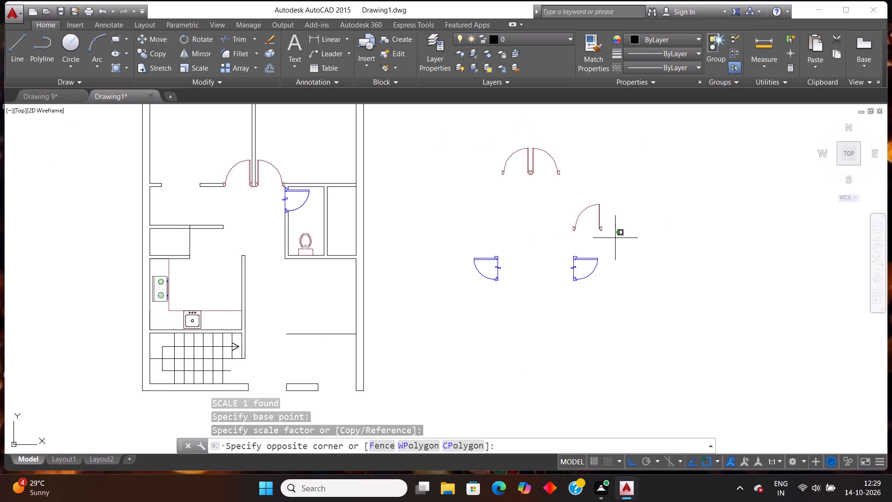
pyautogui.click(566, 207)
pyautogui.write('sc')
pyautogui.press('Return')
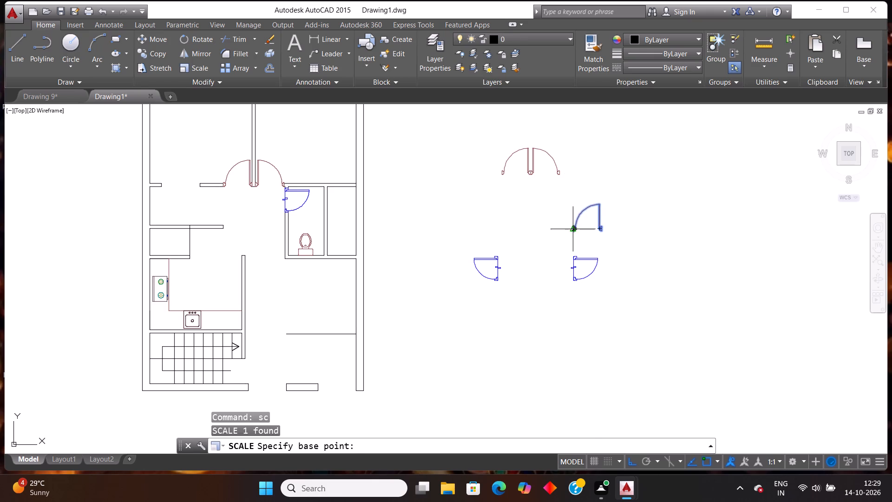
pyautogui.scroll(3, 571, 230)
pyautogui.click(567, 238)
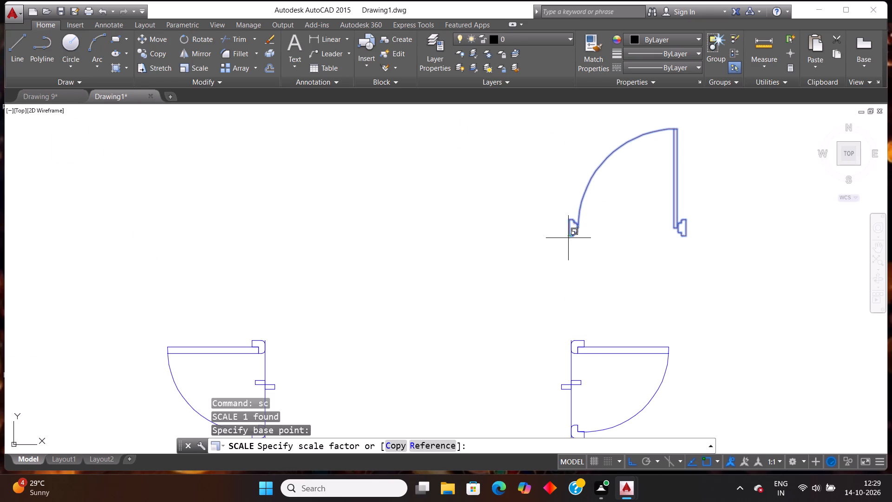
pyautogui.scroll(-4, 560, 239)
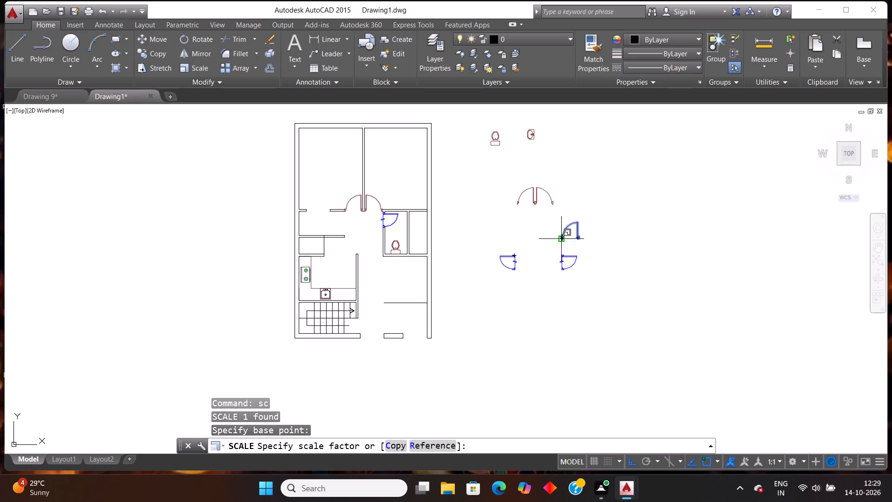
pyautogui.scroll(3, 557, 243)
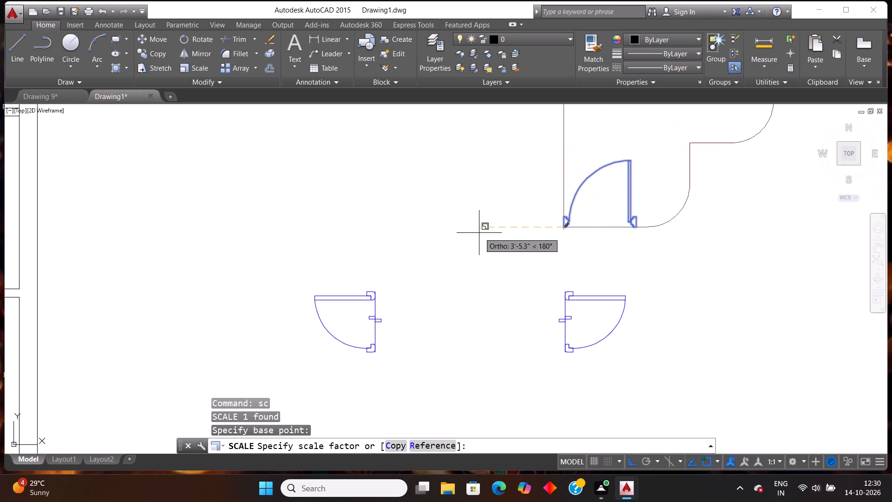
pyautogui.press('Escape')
# Open the older floor plan drawing from the recent documents as another source of doors.
pyautogui.scroll(-1, 480, 235)
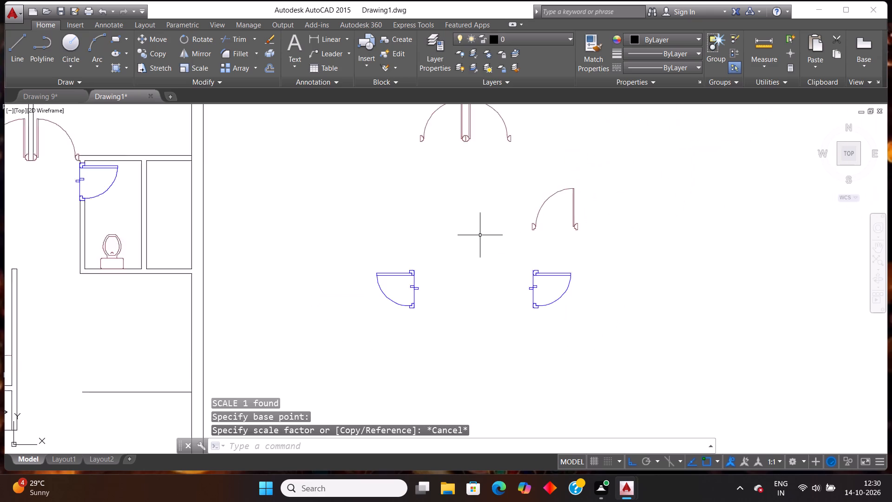
pyautogui.scroll(-3, 480, 235)
pyautogui.scroll(2, 437, 260)
pyautogui.scroll(-1, 477, 254)
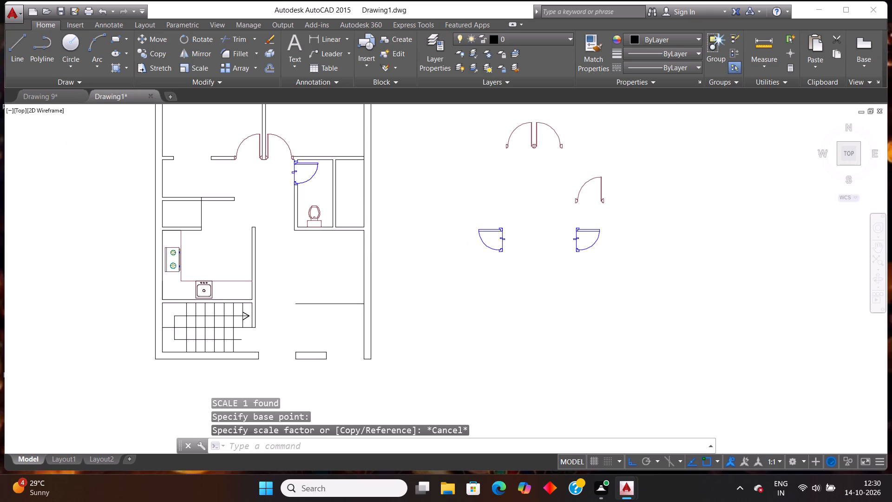
pyautogui.click(171, 97)
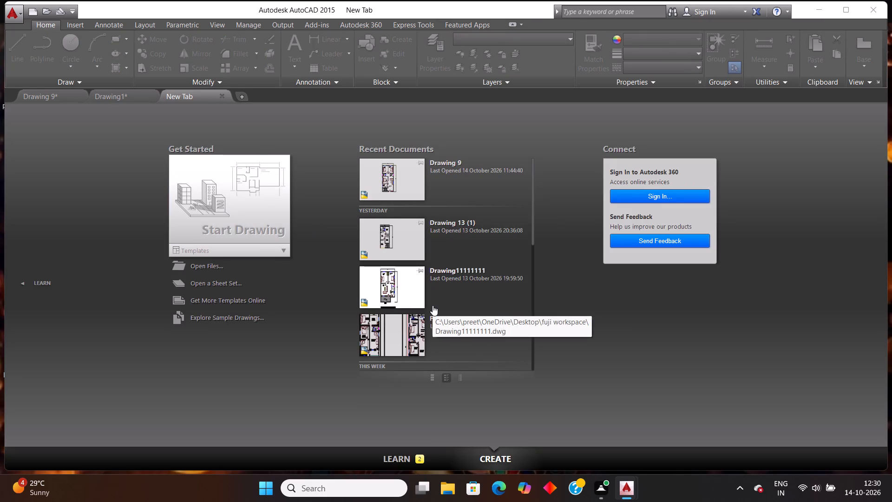
pyautogui.scroll(-1, 426, 311)
pyautogui.click(445, 272)
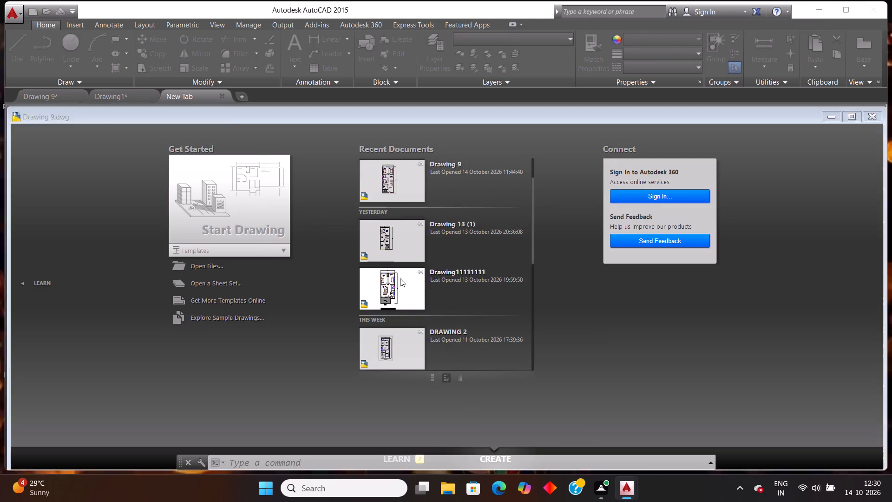
# Copy the double door at the sitout entrance of the first floor plan in the older floor plan drawing.
pyautogui.scroll(-3, 302, 246)
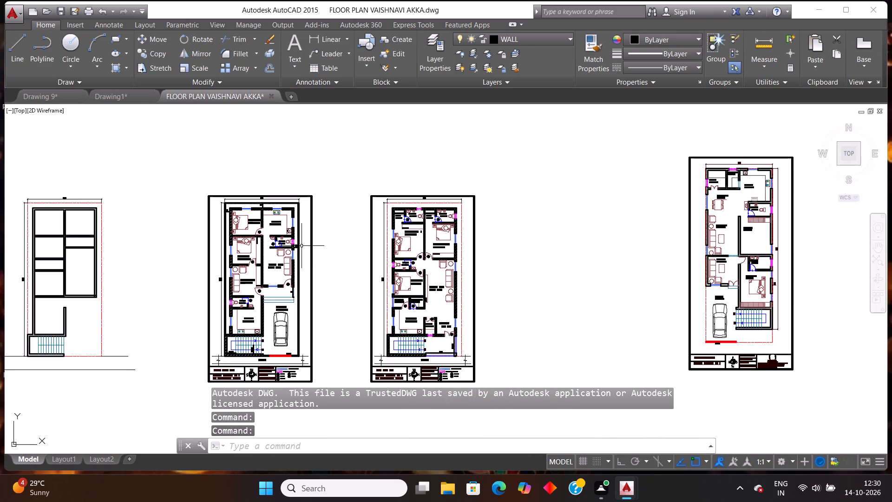
pyautogui.scroll(3, 431, 350)
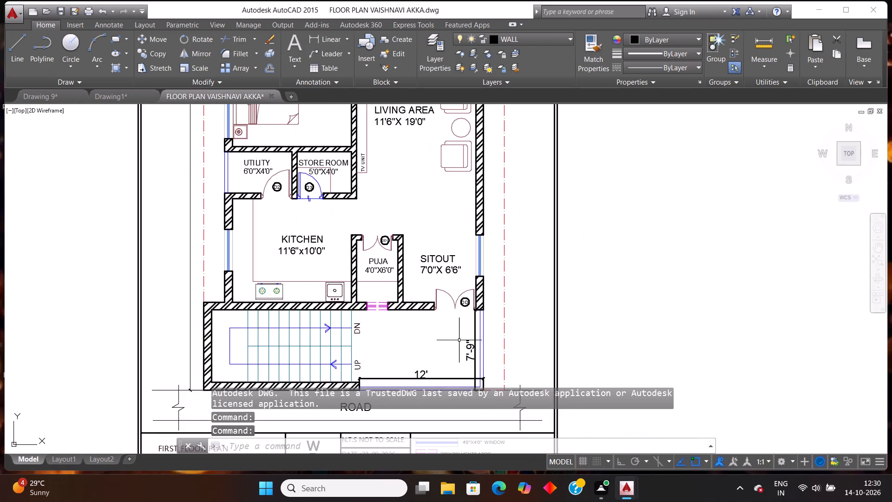
pyautogui.scroll(2, 462, 333)
pyautogui.click(416, 267)
pyautogui.click(400, 230)
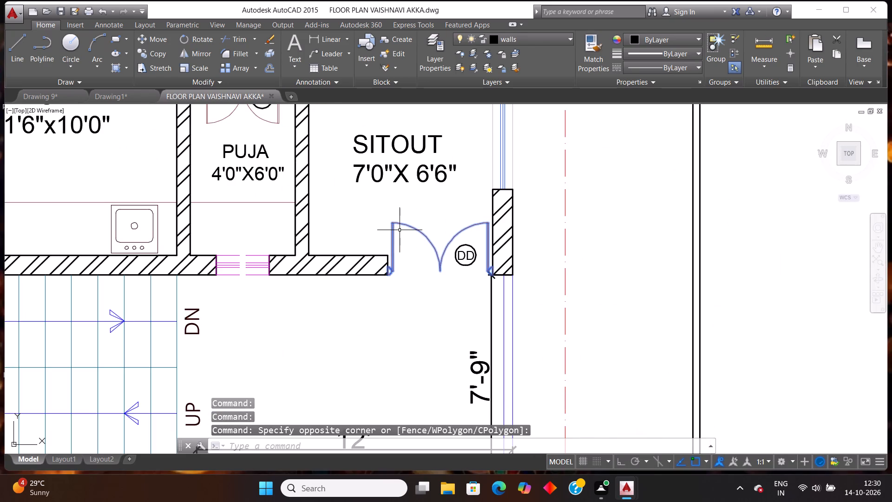
pyautogui.hotkey('ctrl', 'c')
# Paste the double door into the main entrance opening beside the staircase in Drawing1, at the lower wall corner on the staircase side.
pyautogui.click(108, 97)
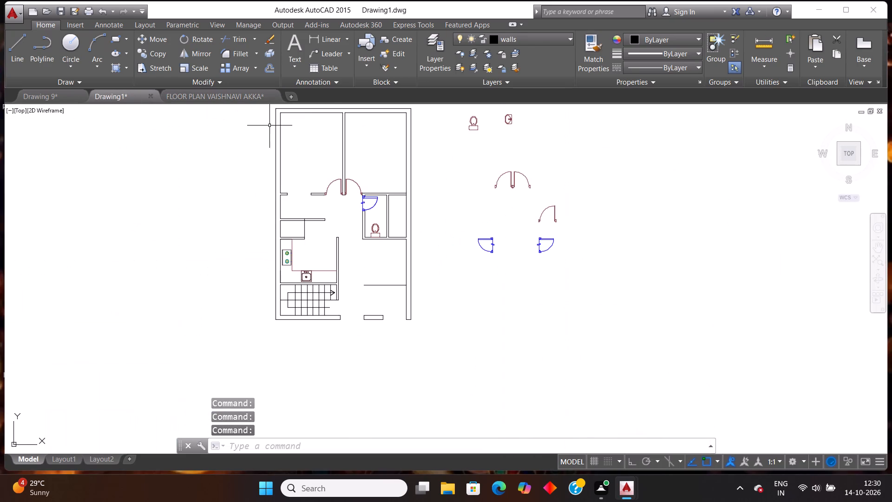
pyautogui.hotkey('ctrl', 'v')
pyautogui.scroll(2, 346, 320)
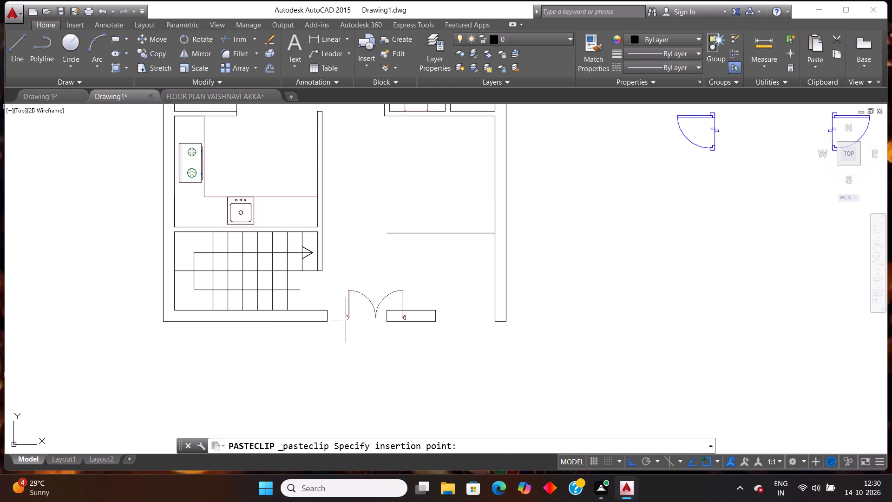
pyautogui.scroll(2, 341, 316)
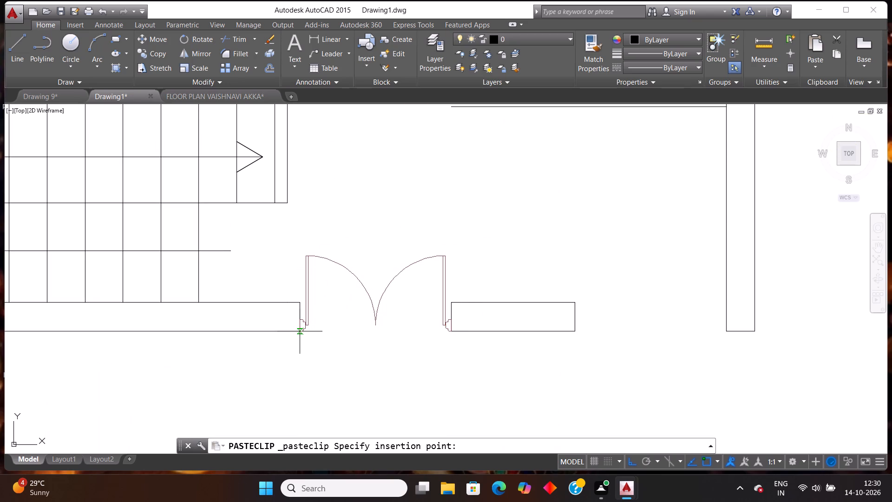
pyautogui.click(300, 332)
pyautogui.scroll(-5, 437, 318)
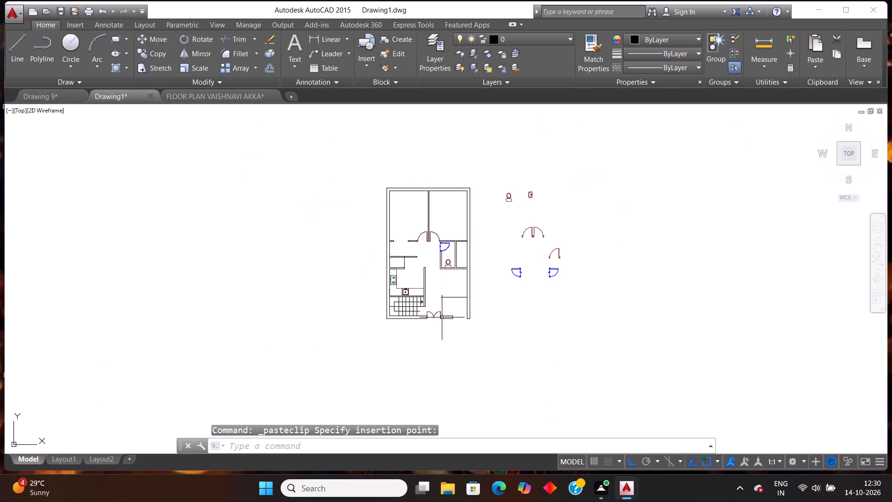
pyautogui.press('Escape')
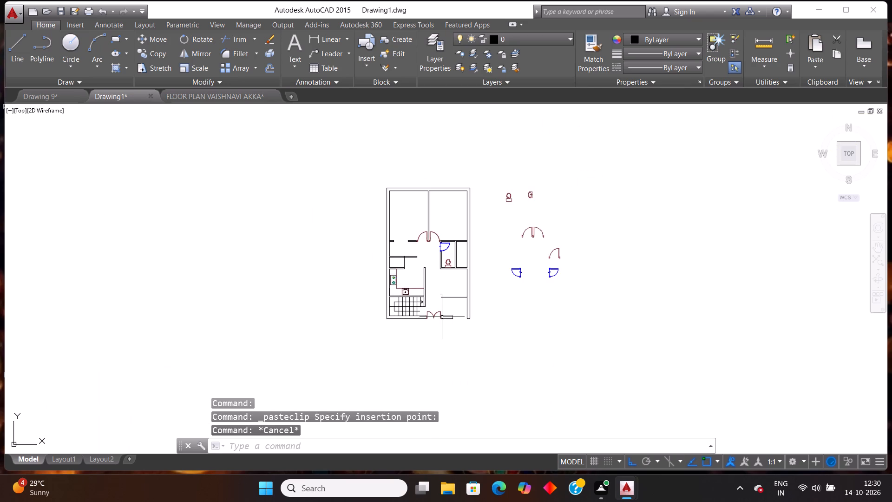
# With Ortho off, move the spare washbasin into the toilet, against the partition wall opposite the blue door and above the WC.
pyautogui.scroll(1, 509, 216)
pyautogui.click(566, 186)
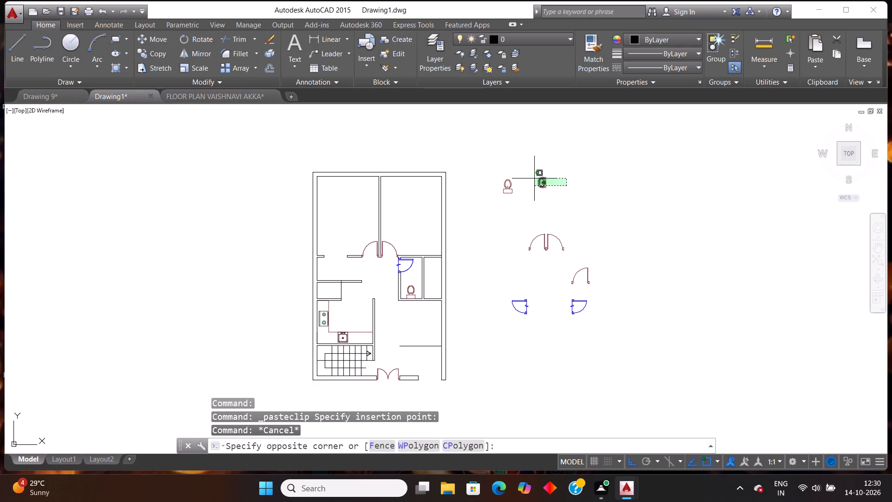
pyautogui.click(531, 177)
pyautogui.press('m')
pyautogui.press('Return')
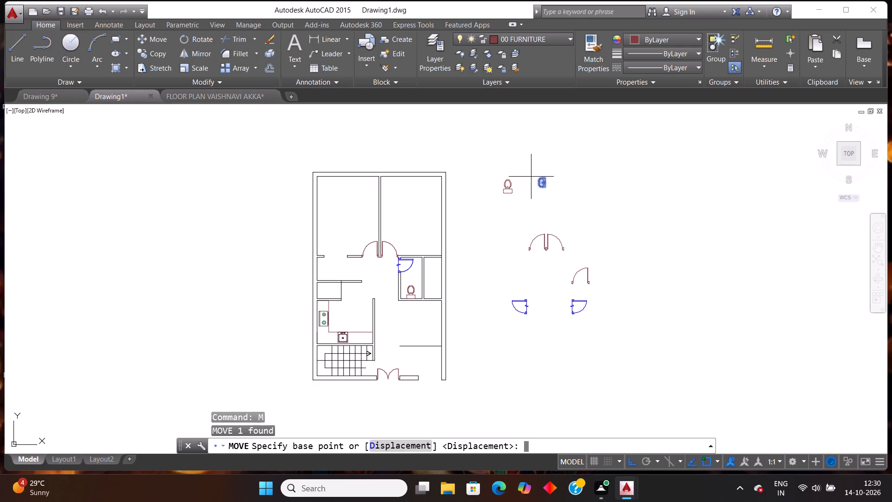
pyautogui.click(543, 176)
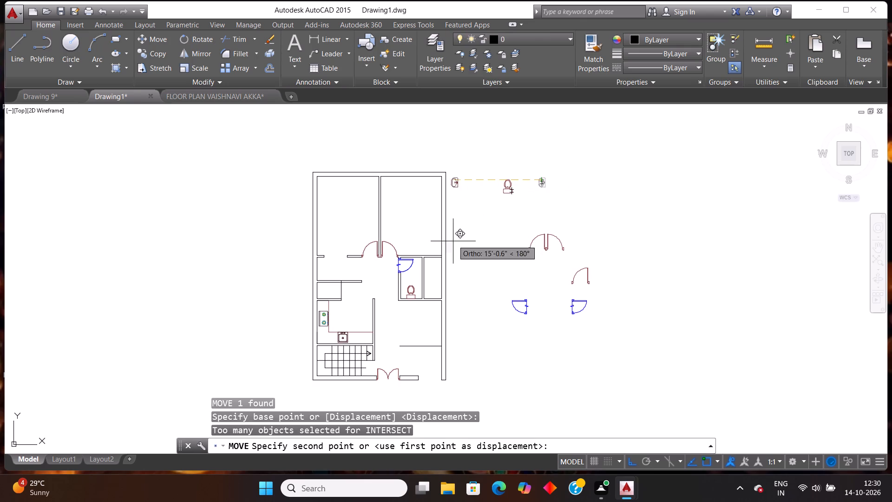
pyautogui.press('F8')
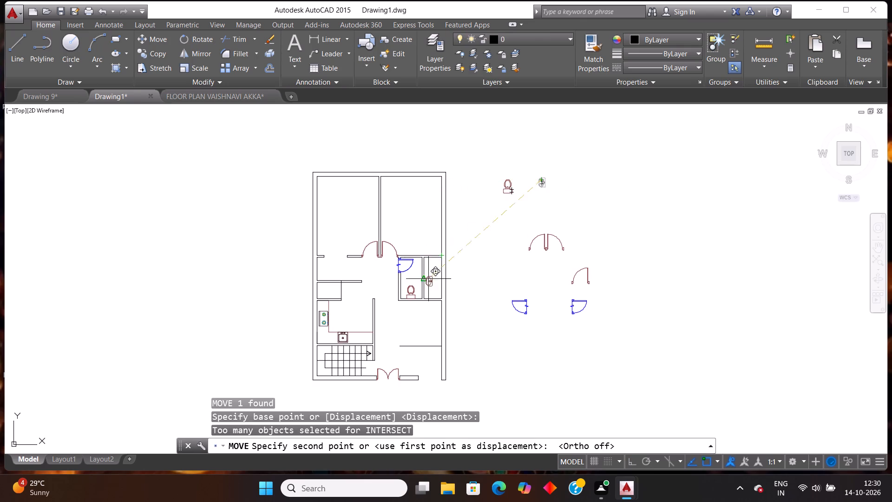
pyautogui.scroll(4, 429, 286)
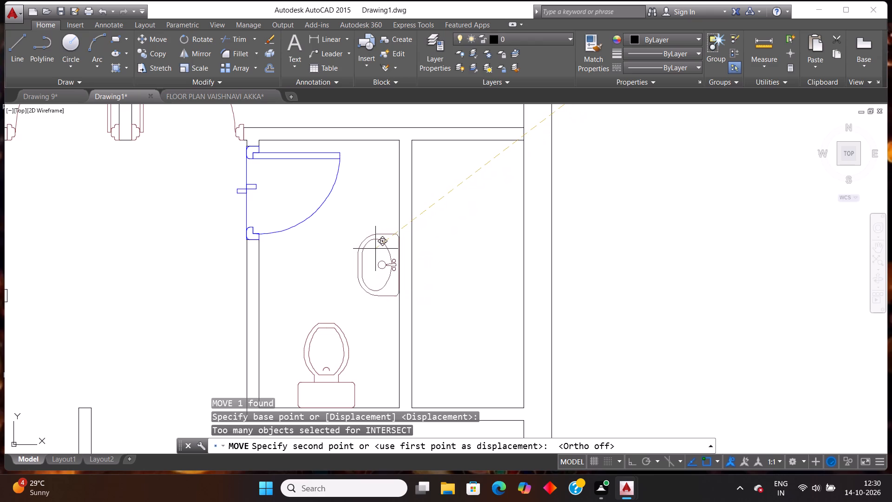
pyautogui.click(374, 191)
pyautogui.scroll(-2, 354, 290)
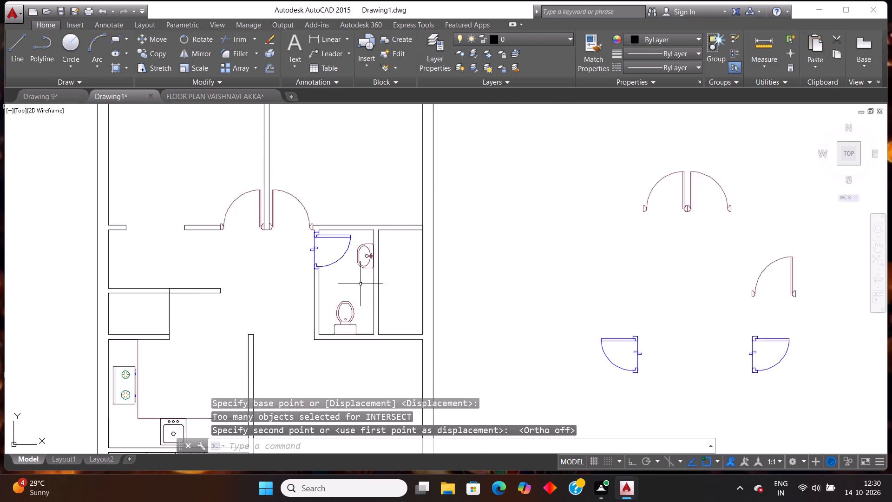
pyautogui.scroll(-1, 361, 284)
pyautogui.press('Escape')
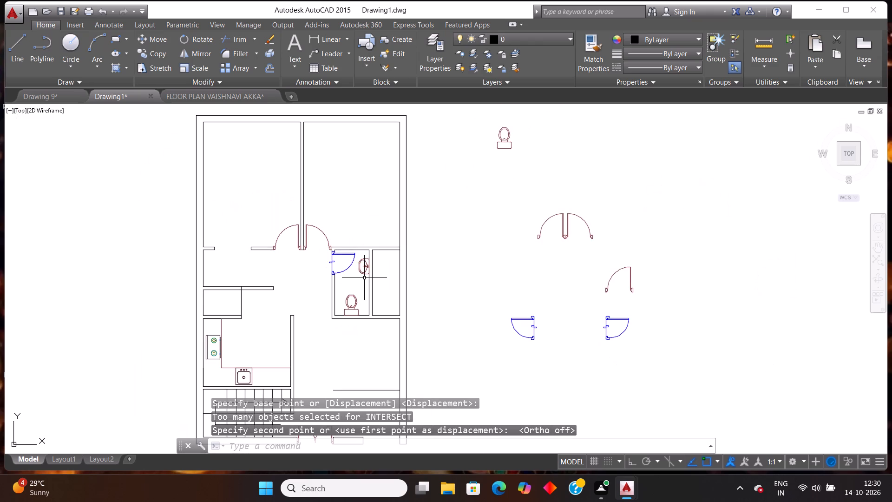
# Copy the bed with side tables from the 11'X12' bedroom in Drawing 9 and paste it outside the plan in Drawing1.
pyautogui.scroll(-2, 364, 277)
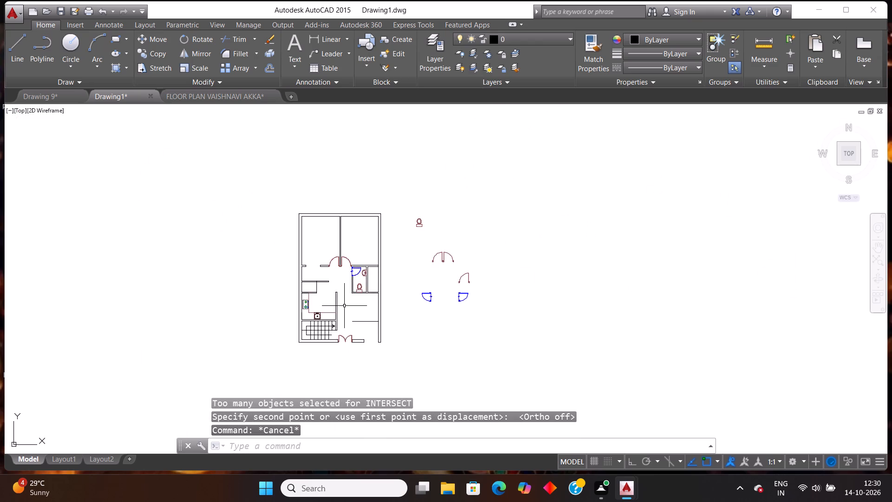
pyautogui.scroll(1, 325, 279)
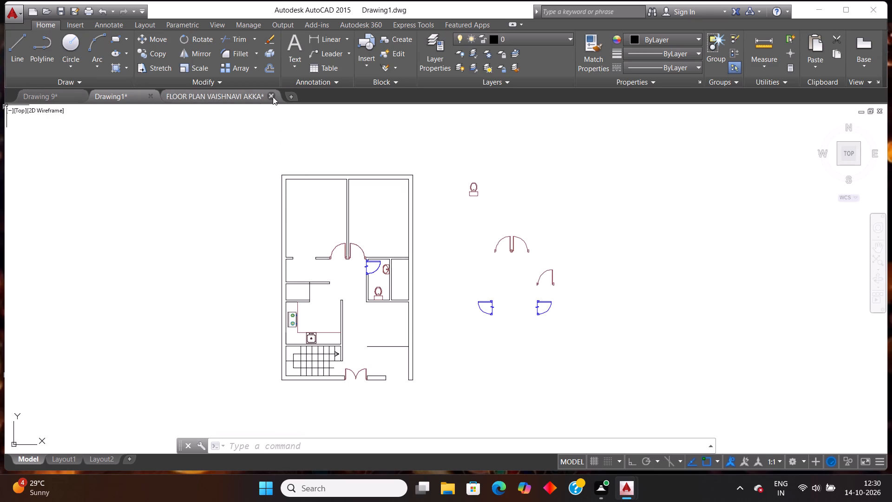
pyautogui.click(52, 95)
pyautogui.scroll(-1, 163, 207)
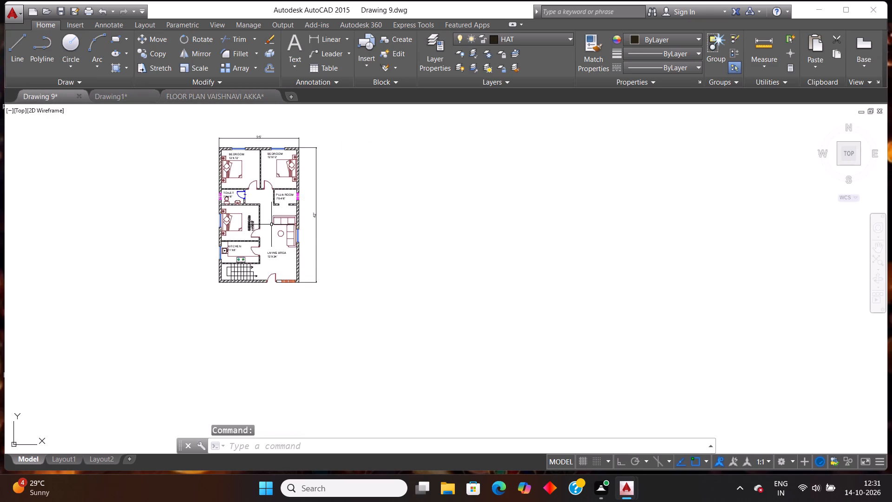
pyautogui.scroll(4, 239, 205)
pyautogui.click(265, 325)
pyautogui.click(224, 283)
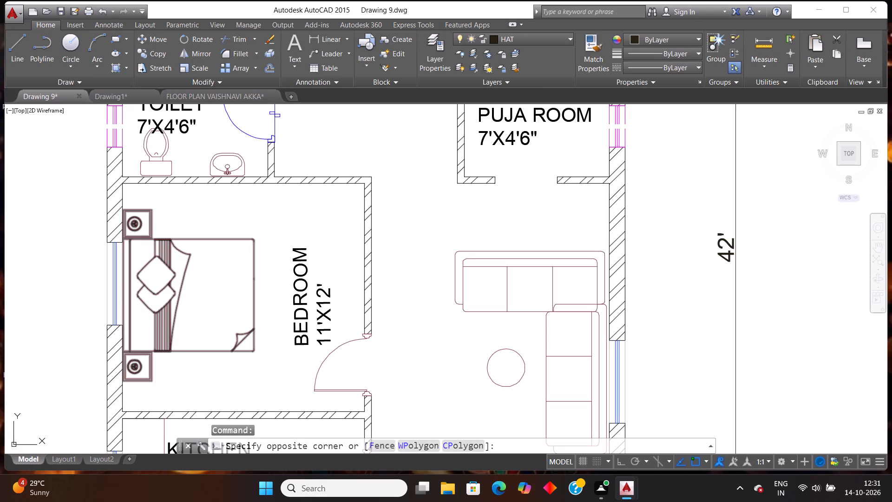
pyautogui.hotkey('ctrl', 'c')
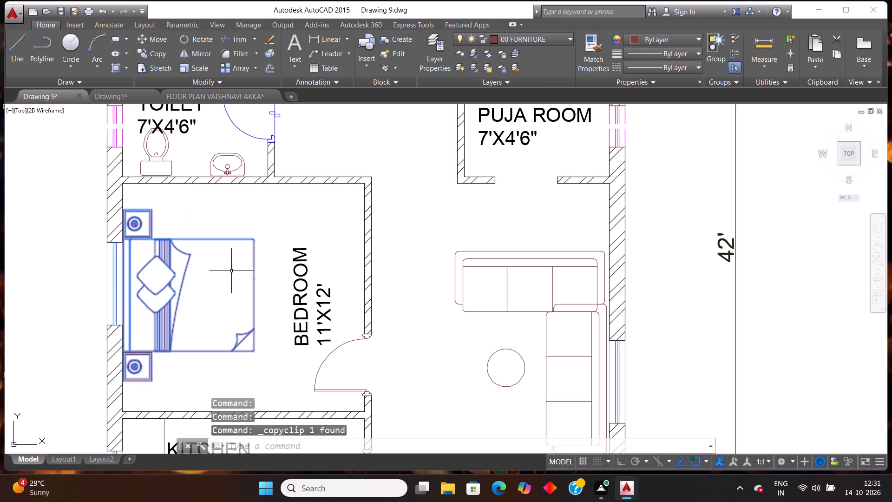
pyautogui.click(119, 94)
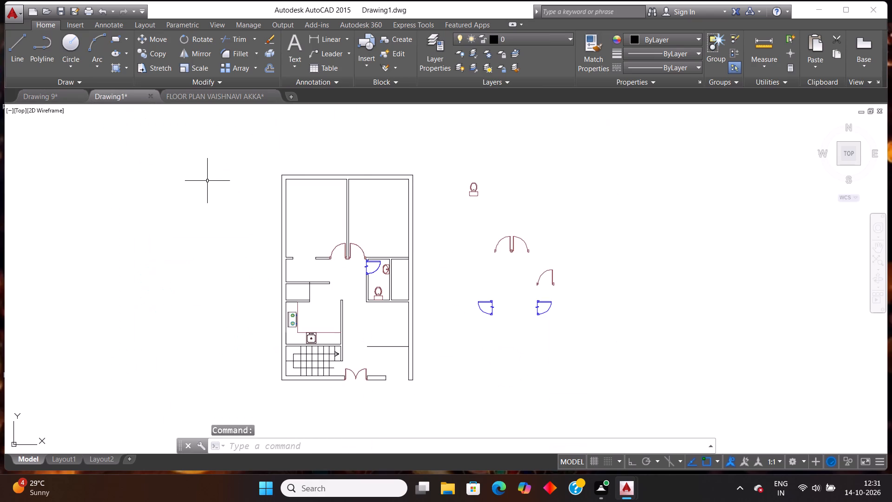
pyautogui.hotkey('ctrl', 'v')
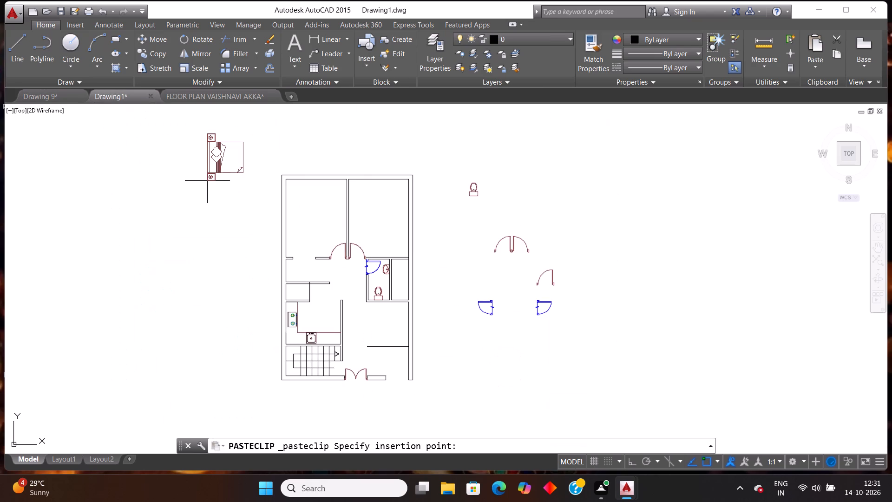
pyautogui.click(173, 265)
# With Ortho on, rotate the pasted bed 90 degrees clockwise about its upper headboard corner so the headboard faces the rear.
pyautogui.moveTo(217, 322); pyautogui.dragTo(217, 314)
pyautogui.click(145, 183)
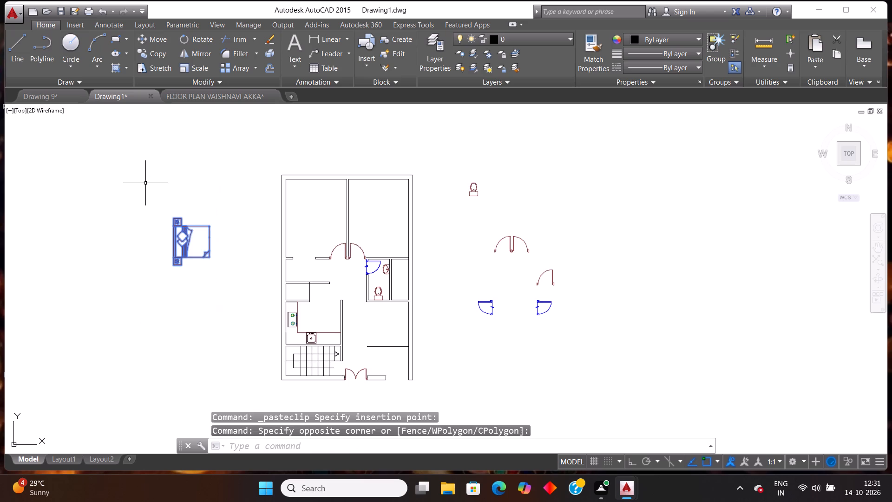
pyautogui.write('ro')
pyautogui.press('Return')
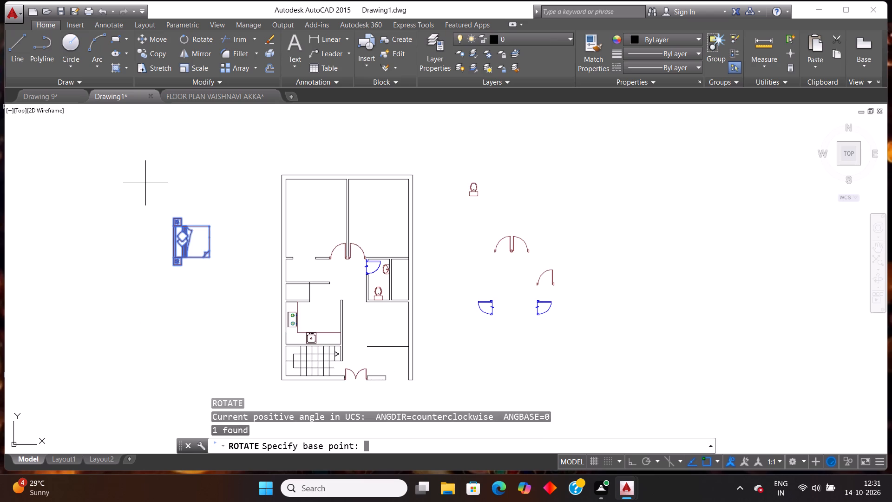
pyautogui.click(171, 221)
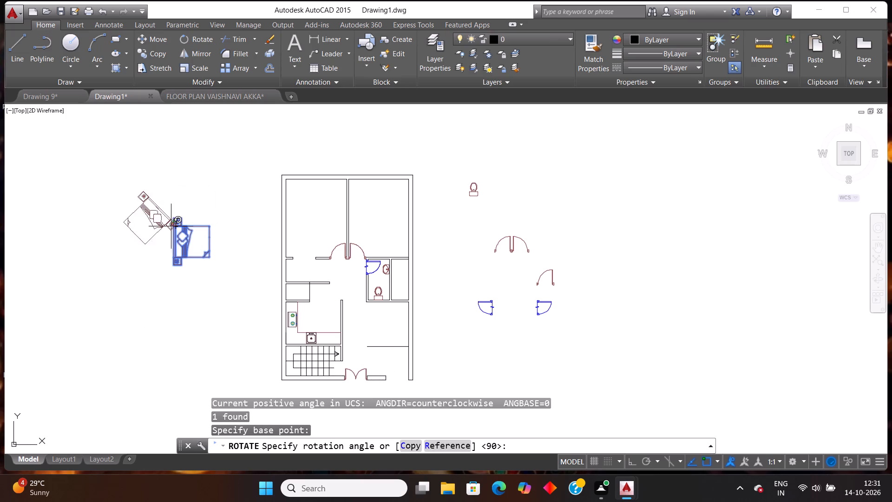
pyautogui.press('F8')
pyautogui.click(164, 271)
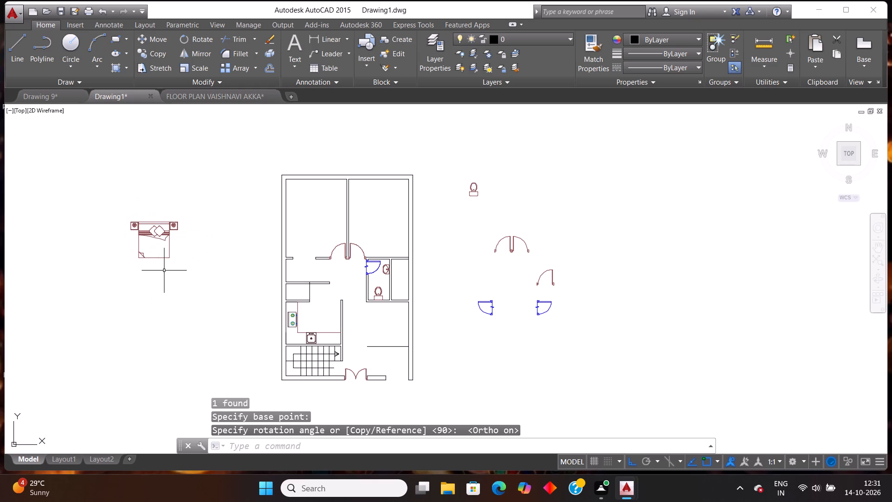
# Place a copy of the rotated bed in each of the two rear bedrooms, with the headboards against the rear wall.
pyautogui.click(195, 281)
pyautogui.click(106, 198)
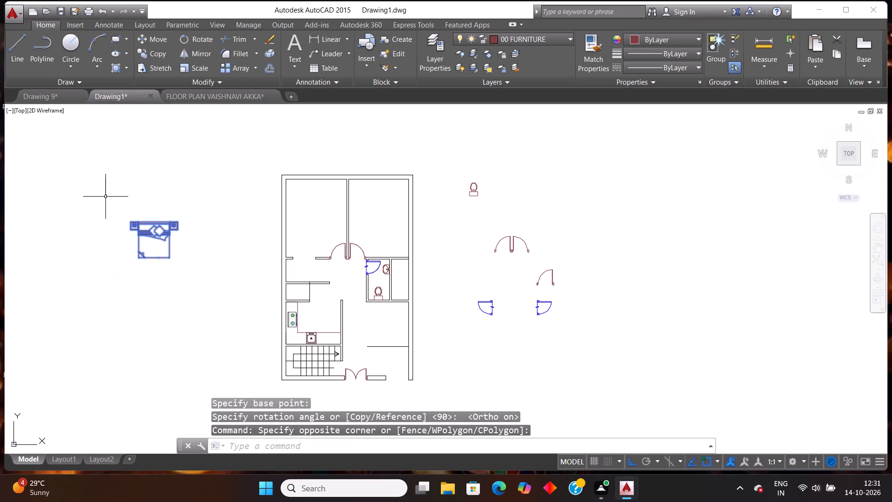
pyautogui.hotkey('ctrl', 'c')
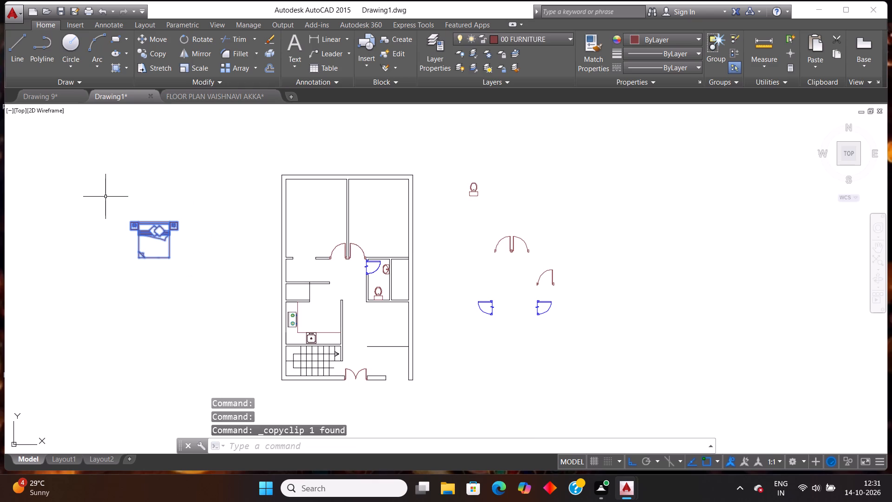
pyautogui.hotkey('ctrl', 'v')
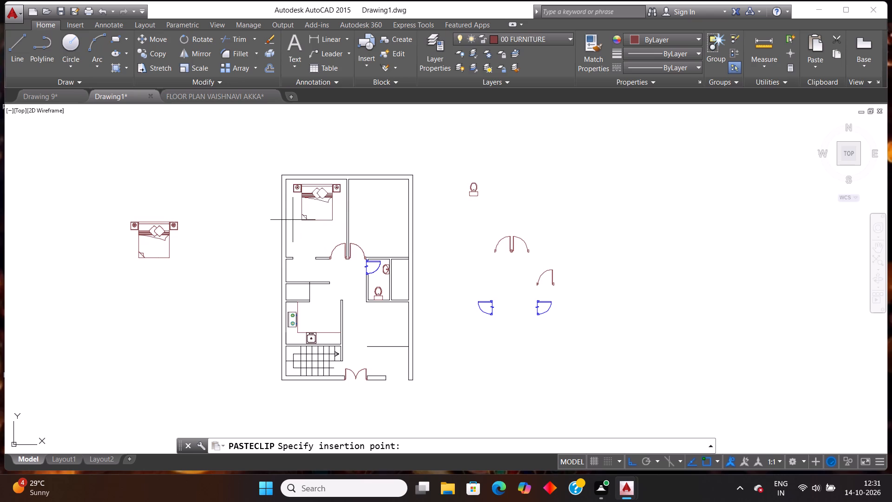
pyautogui.click(292, 216)
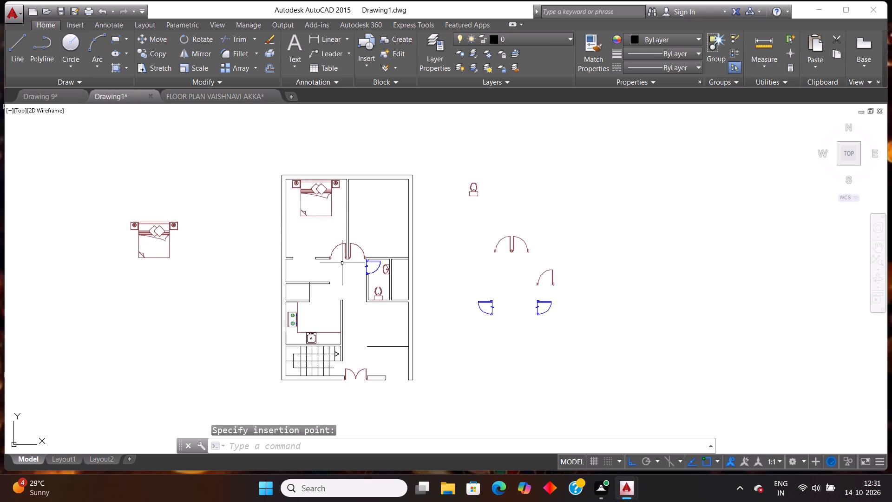
pyautogui.hotkey('ctrl', 'v')
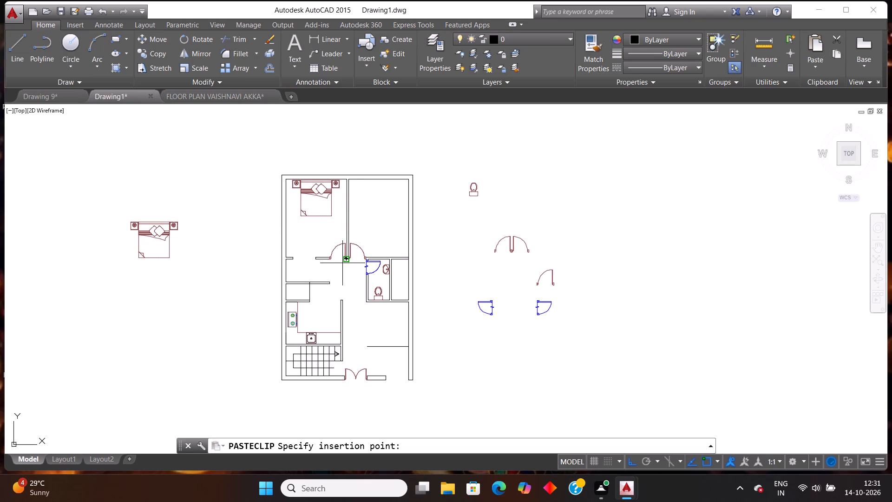
pyautogui.click(356, 215)
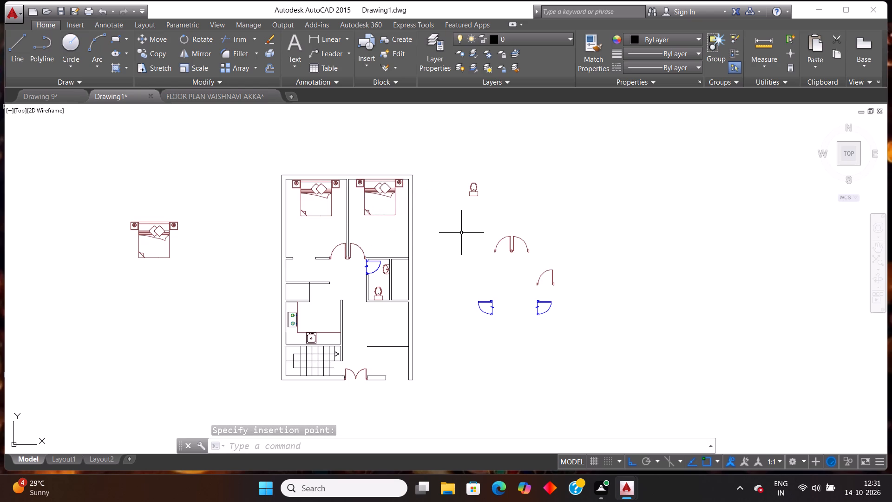
# With Line, draw a wardrobe outline 2' deep and about 3'-3.5" long against the left rear bedroom's outer wall, below the bed.
pyautogui.scroll(-1, 462, 222)
pyautogui.scroll(1, 431, 232)
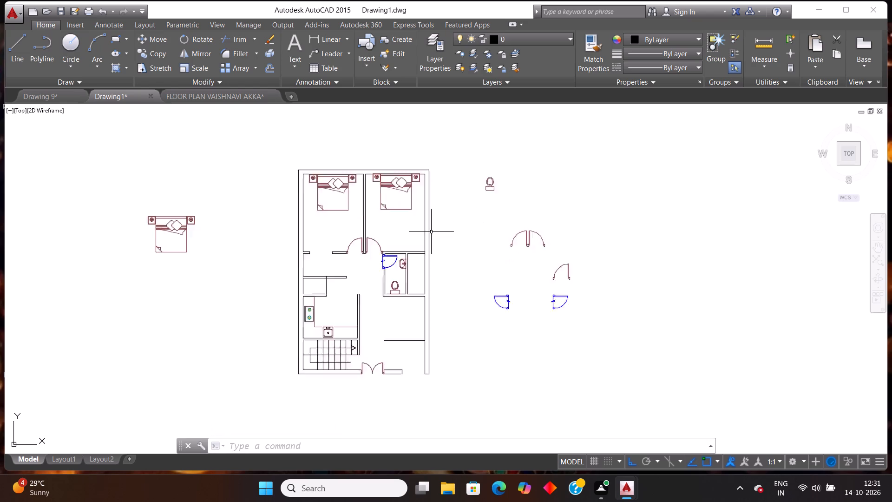
pyautogui.scroll(1, 429, 228)
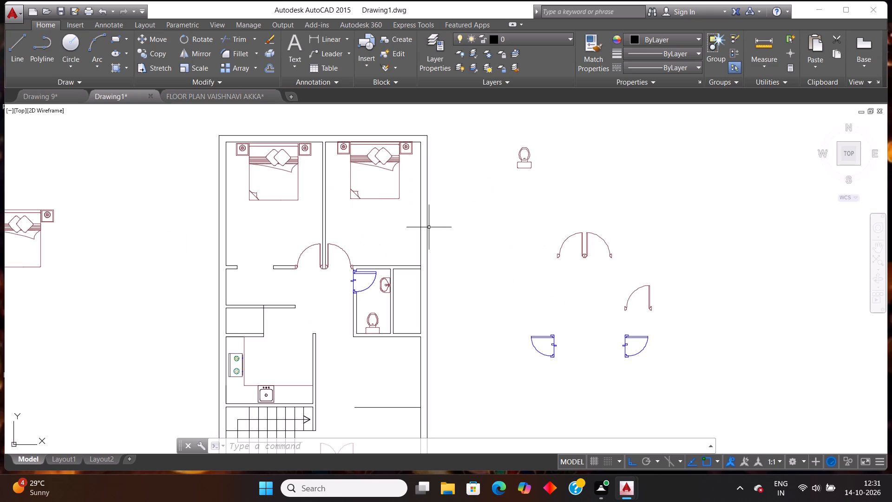
pyautogui.press('Escape')
pyautogui.press('l')
pyautogui.press('Return')
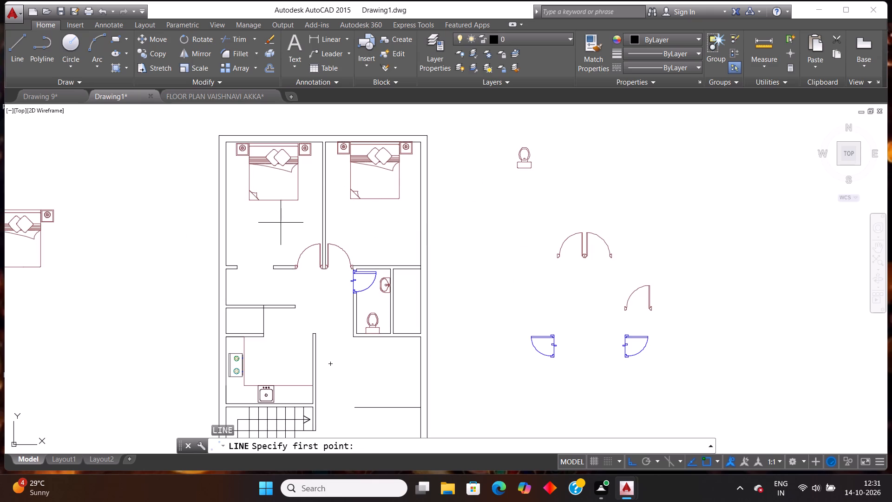
pyautogui.scroll(2, 234, 250)
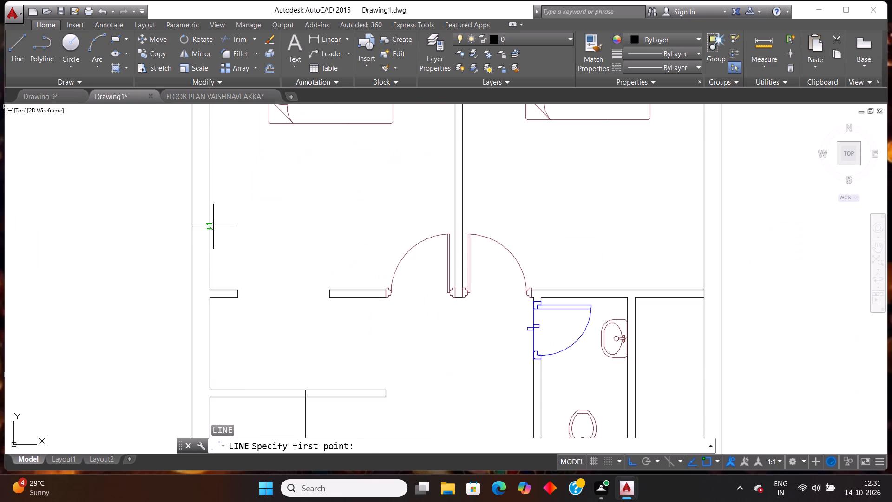
pyautogui.click(209, 222)
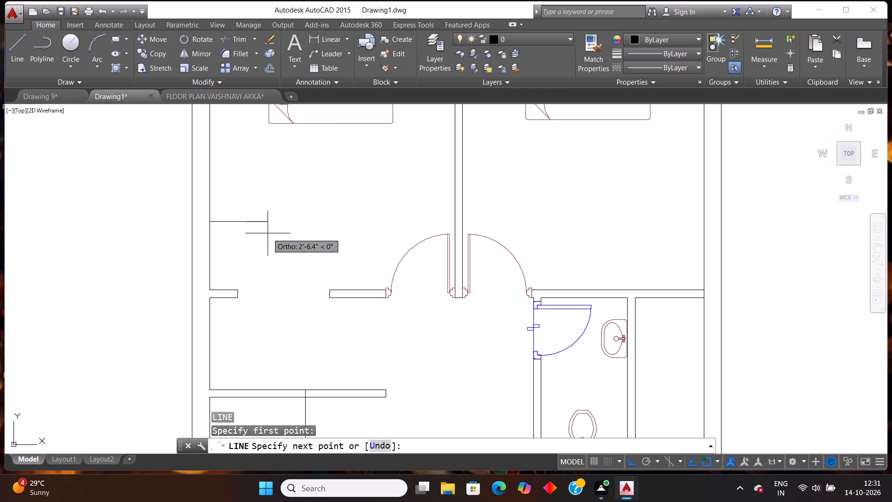
pyautogui.write("2'")
pyautogui.press('Return')
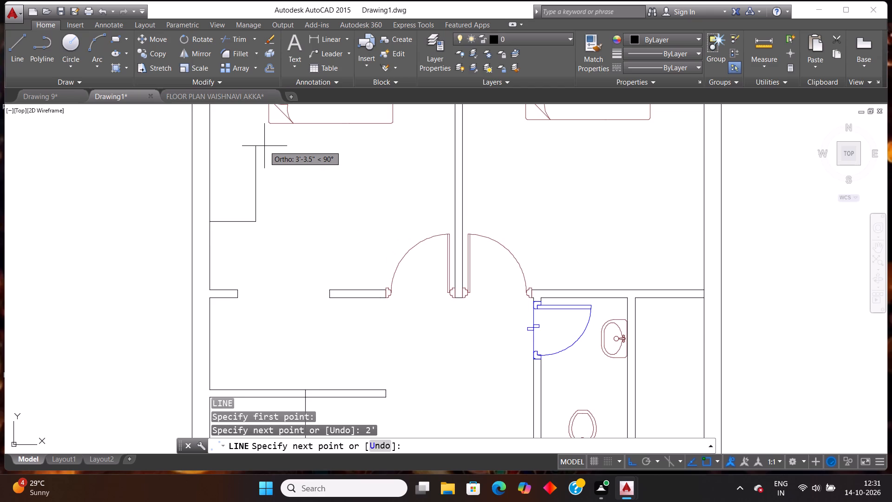
pyautogui.click(264, 146)
pyautogui.click(155, 144)
pyautogui.press('Escape')
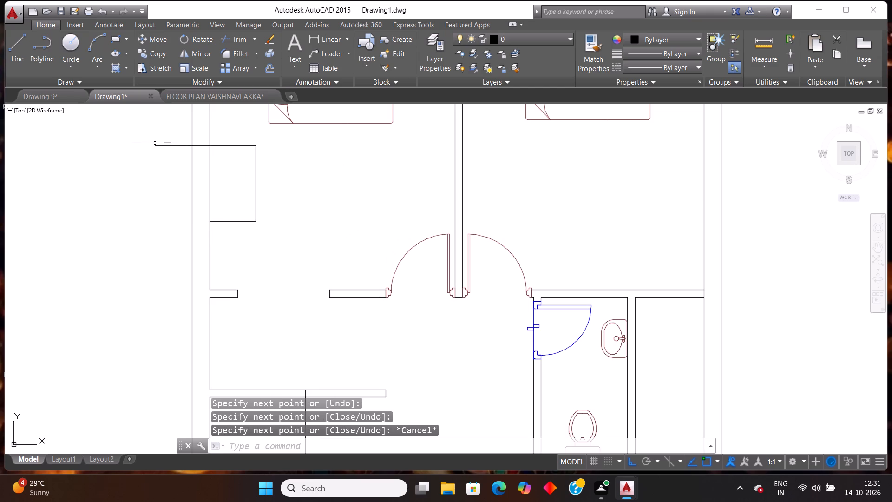
# Trim the left wardrobe's upper line where it crosses and extends beyond the outer wall.
pyautogui.write('tr')
pyautogui.press('Return')
pyautogui.press('Return')
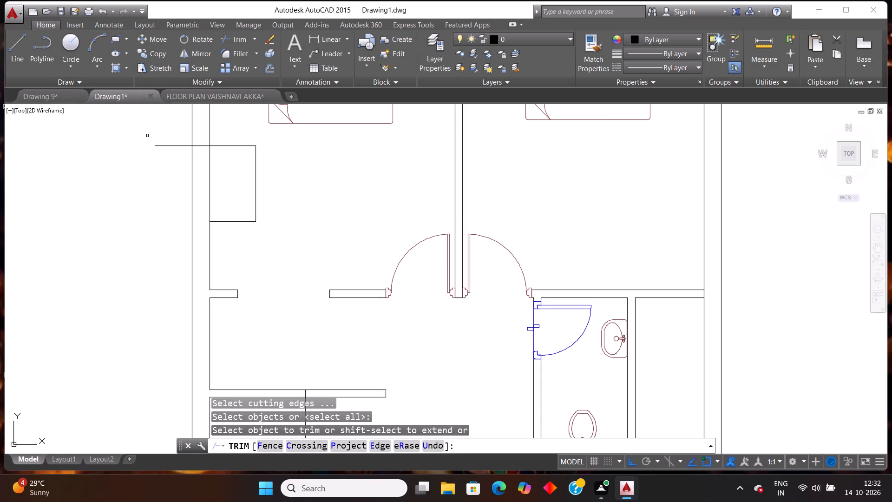
pyautogui.click(159, 134)
pyautogui.click(180, 196)
pyautogui.scroll(2, 205, 150)
pyautogui.click(205, 150)
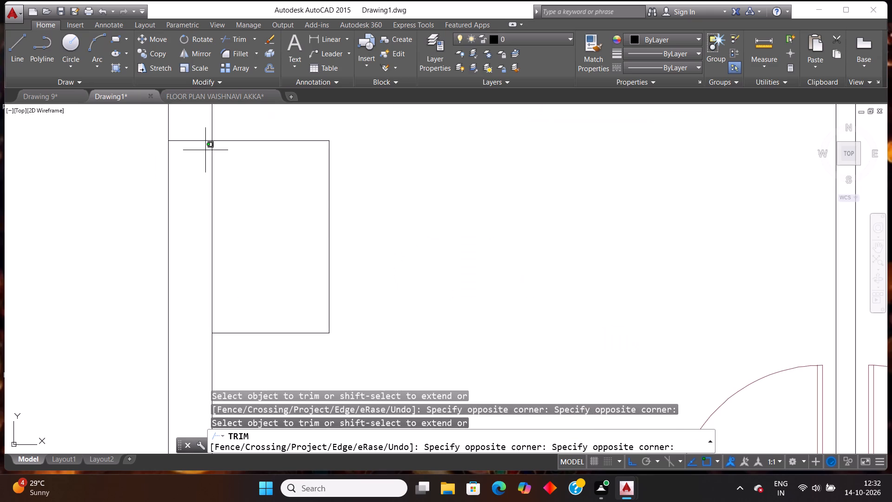
pyautogui.click(191, 130)
pyautogui.scroll(-3, 191, 139)
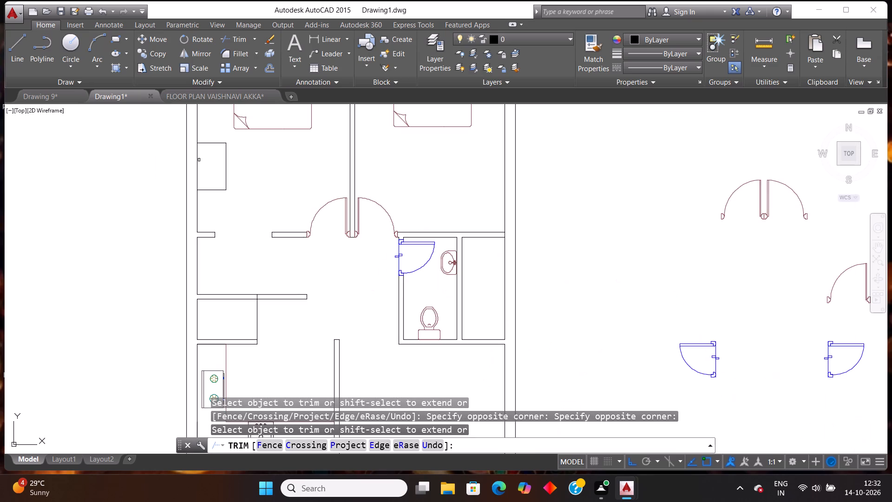
pyautogui.scroll(-3, 199, 158)
pyautogui.scroll(2, 230, 124)
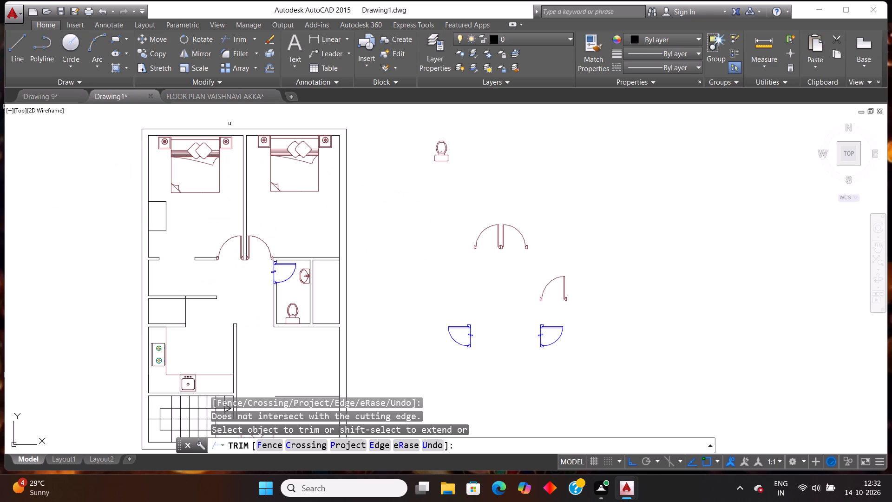
pyautogui.press('Escape')
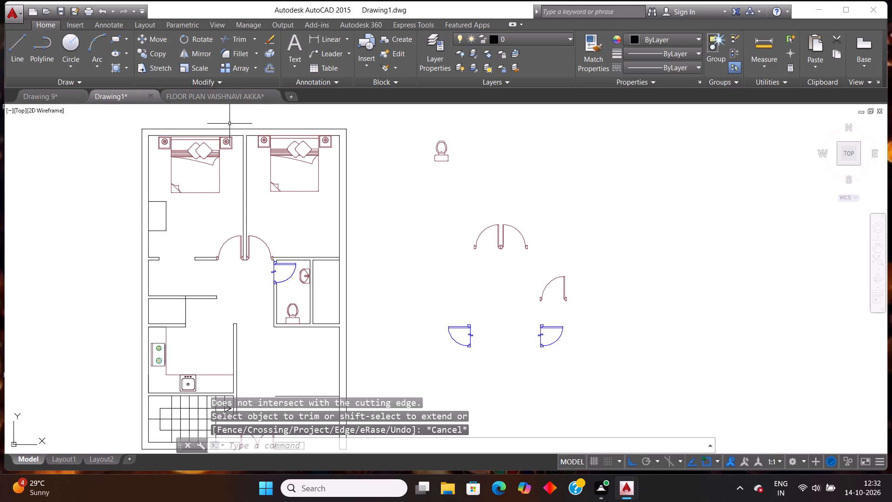
# Draw a matching 2' deep wardrobe outline against the right rear bedroom's outer wall, aligned with the left wardrobe's edges.
pyautogui.press('l')
pyautogui.press('Return')
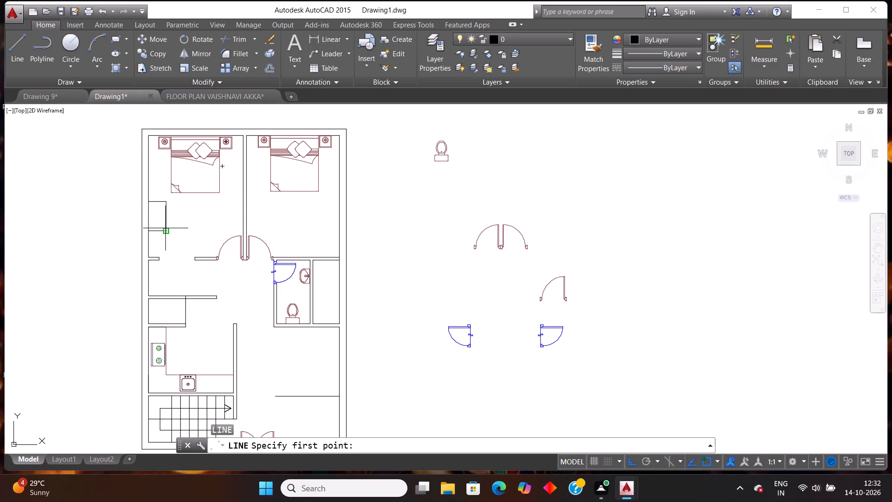
pyautogui.click(339, 229)
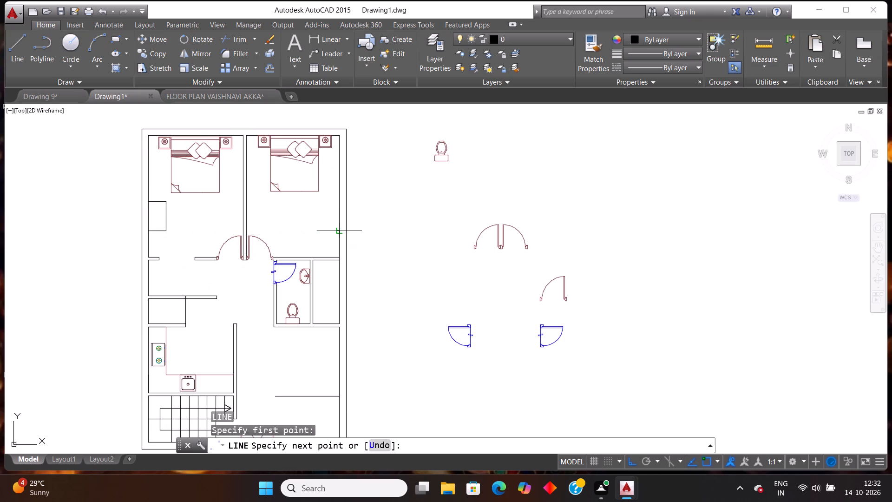
pyautogui.write("2'")
pyautogui.press('Return')
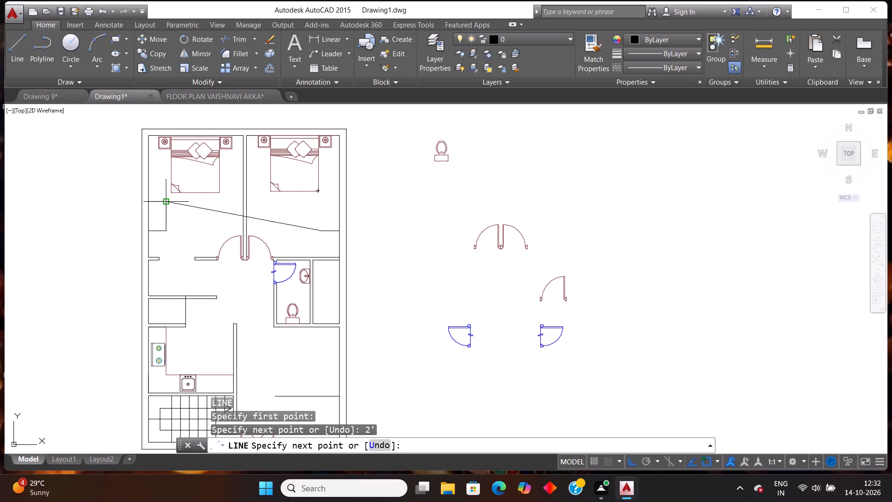
pyautogui.click(321, 202)
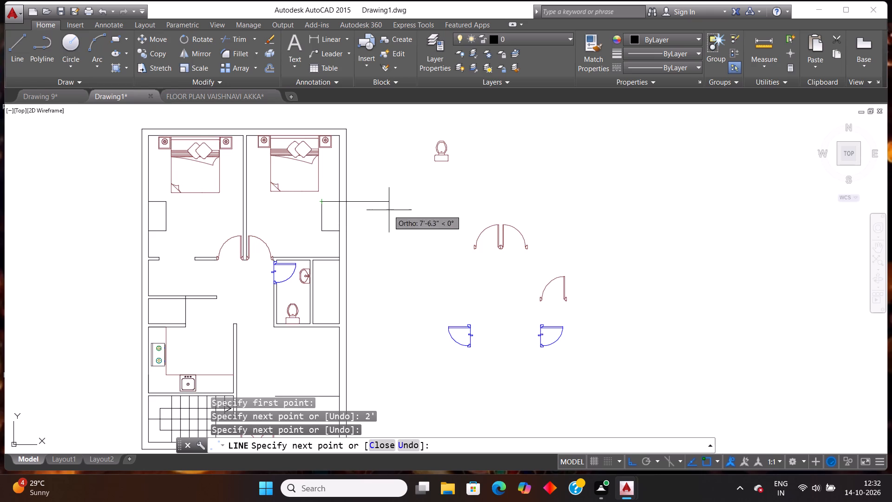
pyautogui.click(395, 210)
pyautogui.press('Escape')
# Trim the right wardrobe's upper line where it crosses and extends beyond the outer wall.
pyautogui.write('tr')
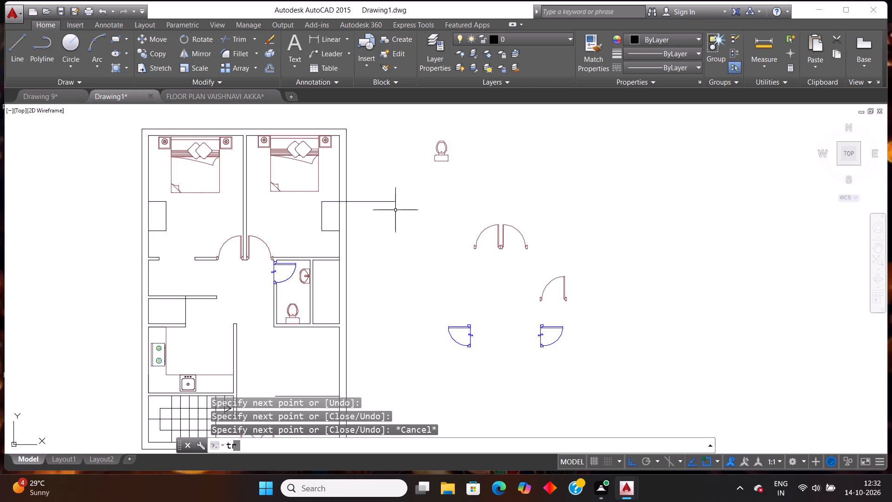
pyautogui.press('Return')
pyautogui.press('Return')
pyautogui.click(366, 210)
pyautogui.click(358, 169)
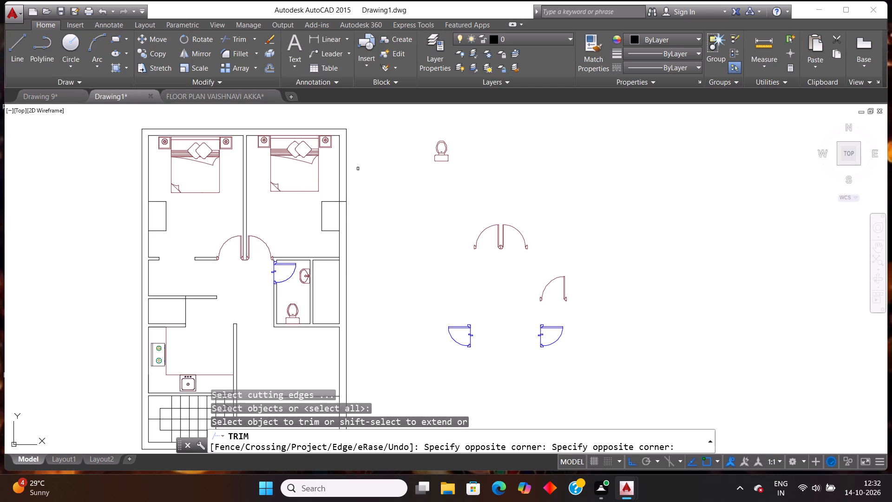
pyautogui.scroll(3, 343, 192)
pyautogui.click(353, 242)
pyautogui.click(343, 212)
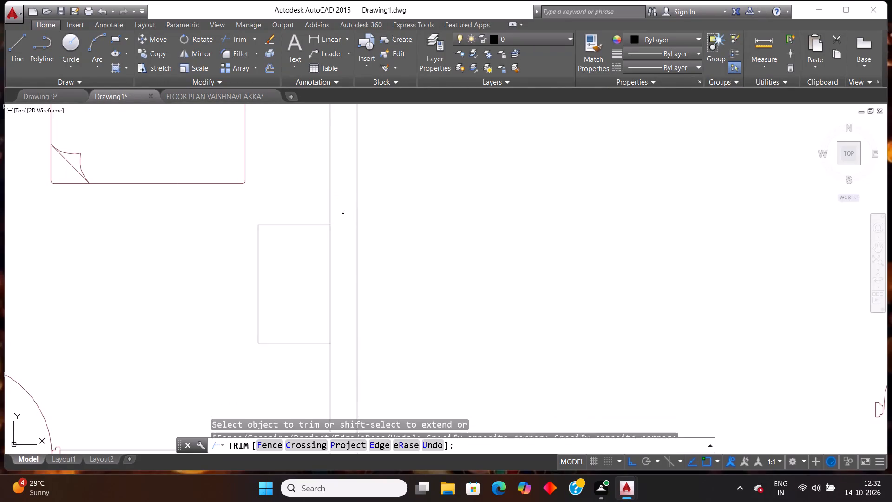
pyautogui.scroll(-3, 366, 221)
pyautogui.scroll(-1, 381, 278)
pyautogui.press('Escape')
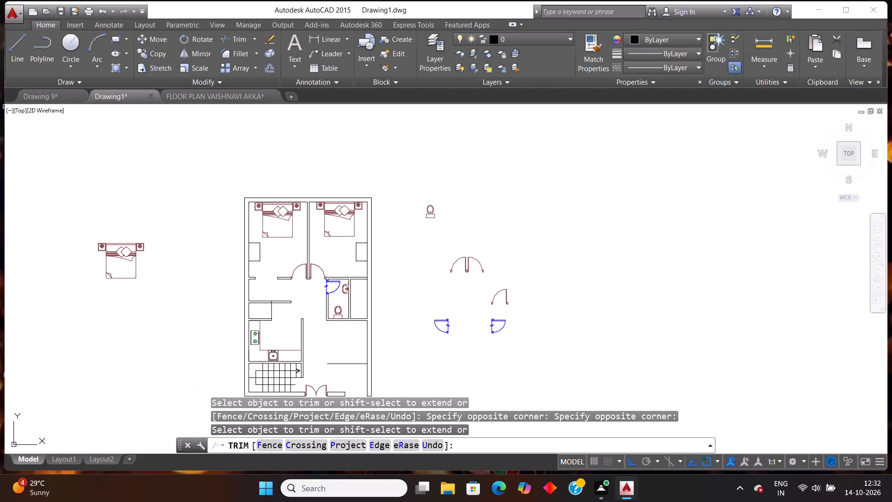
# Draw two horizontal lines about 1'-4" long and 2" apart inside the upper part of the left bedroom's wardrobe.
pyautogui.scroll(2, 273, 238)
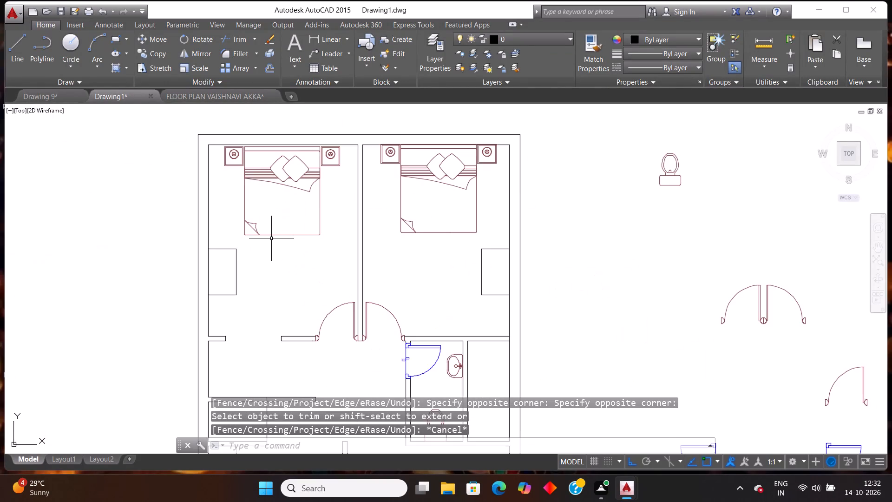
pyautogui.scroll(1, 240, 251)
pyautogui.press('l')
pyautogui.press('Return')
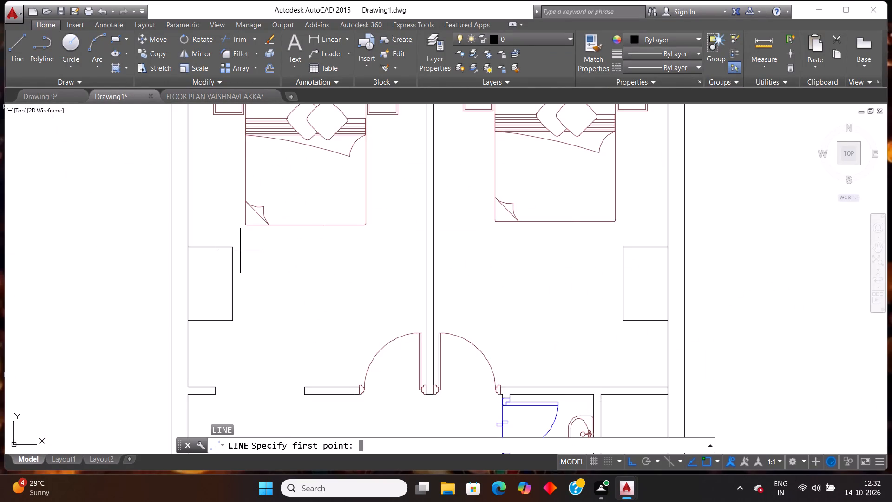
pyautogui.scroll(2, 197, 254)
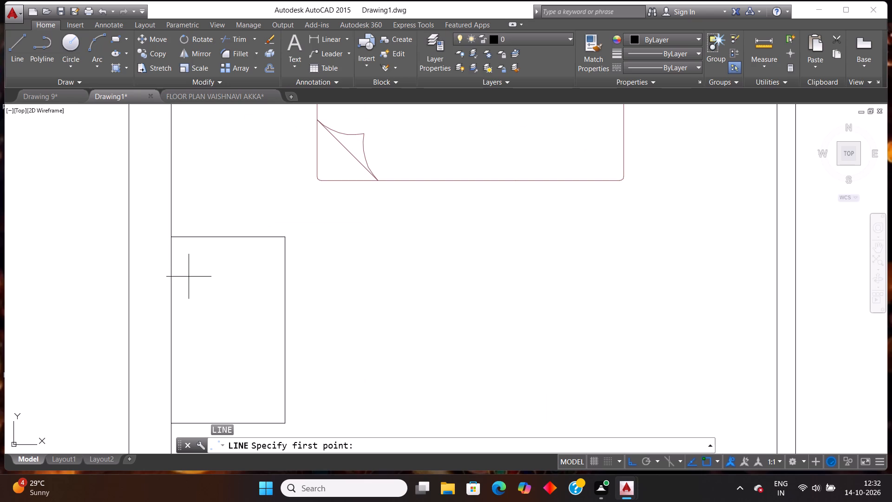
pyautogui.click(183, 276)
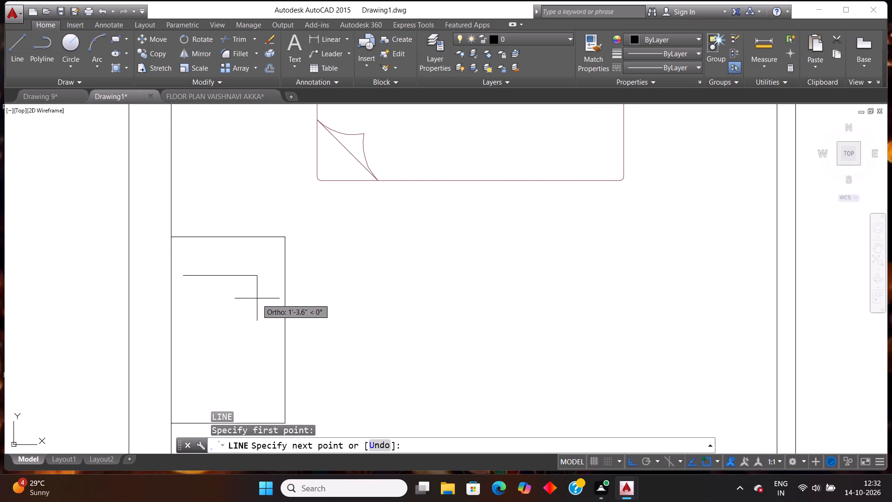
pyautogui.click(262, 289)
pyautogui.press('Return')
pyautogui.press('Return')
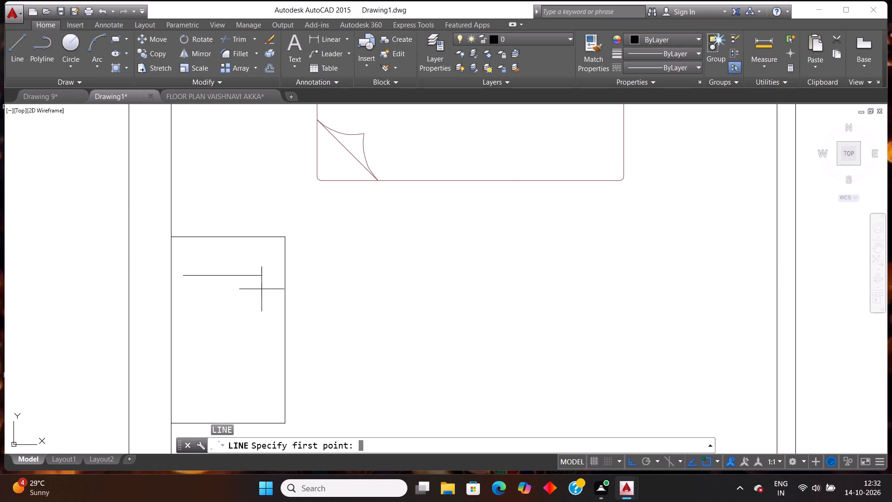
pyautogui.click(183, 267)
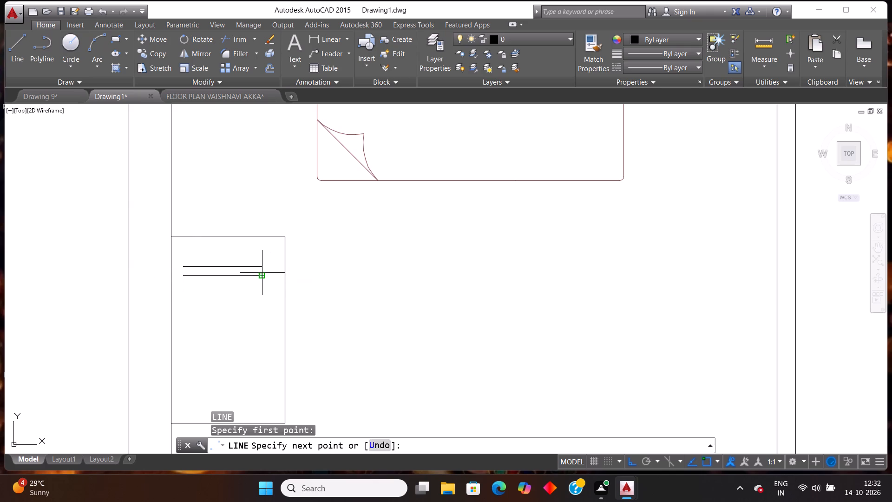
pyautogui.click(263, 271)
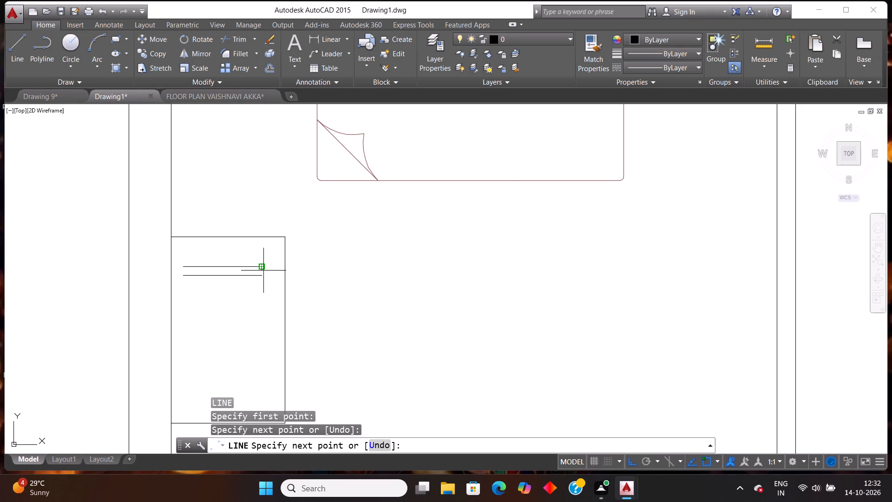
pyautogui.press('Escape')
# With Ortho off, draw a slanted line above the two horizontal lines in the left wardrobe, sloping down to the right.
pyautogui.press('l')
pyautogui.press('Return')
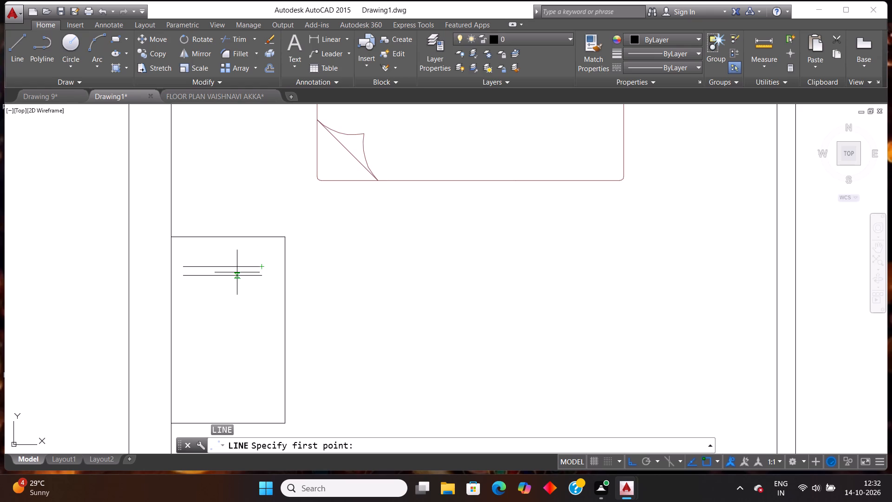
pyautogui.scroll(1, 236, 272)
pyautogui.click(157, 229)
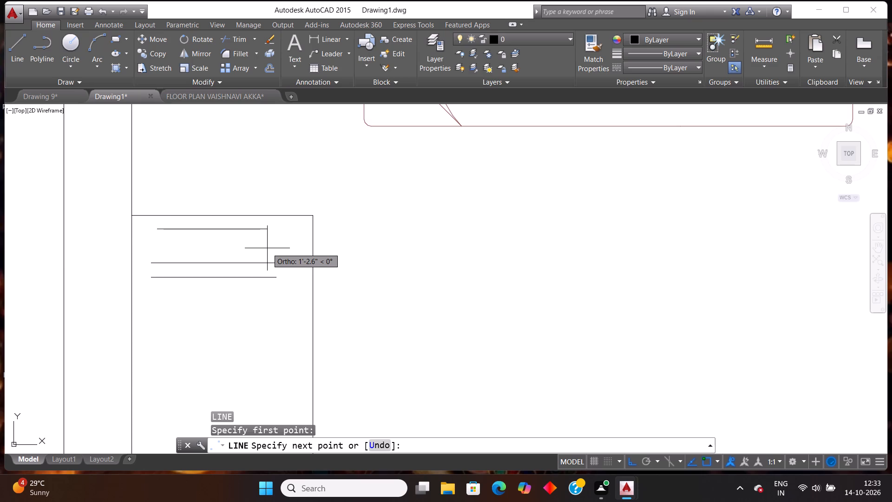
pyautogui.press('F8')
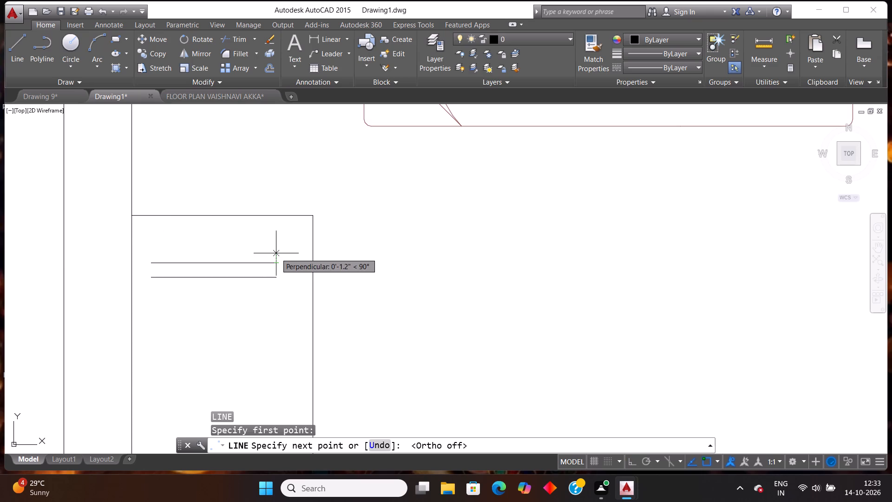
pyautogui.click(276, 253)
pyautogui.press('Escape')
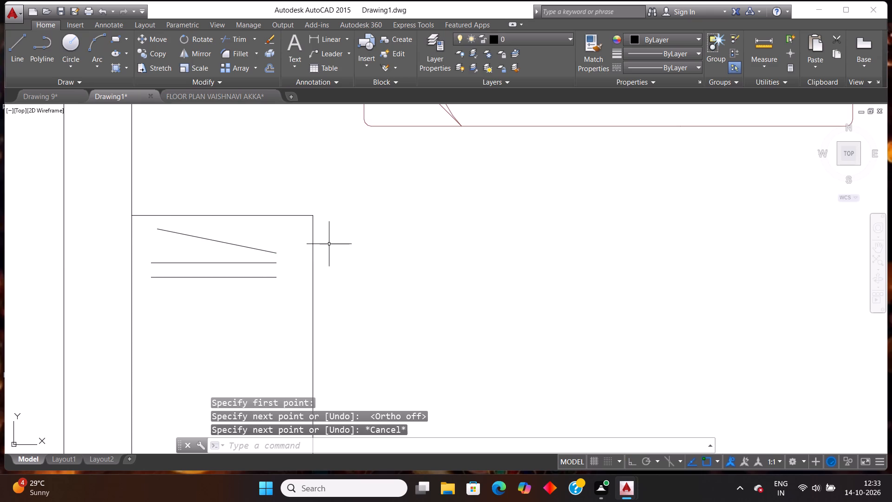
# Copy the set of one slanted and two horizontal lines twice, placing the copies in the middle and lower parts of the left wardrobe.
pyautogui.scroll(-2, 240, 264)
pyautogui.scroll(-1, 231, 304)
pyautogui.scroll(2, 231, 304)
pyautogui.click(262, 261)
pyautogui.click(241, 223)
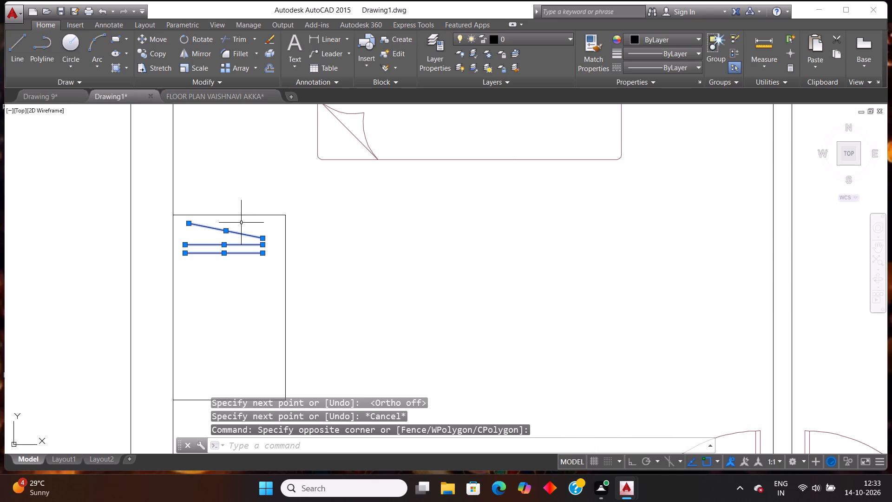
pyautogui.hotkey('ctrl', 'c')
pyautogui.hotkey('ctrl', 'v')
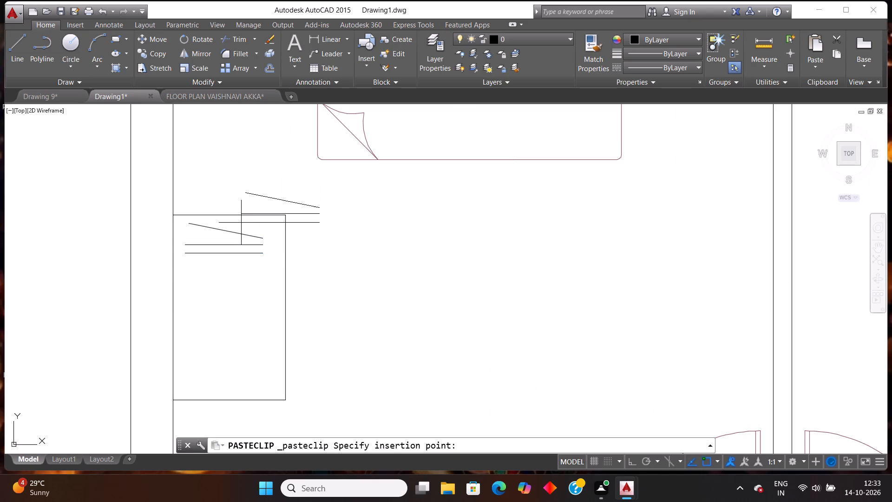
pyautogui.click(184, 309)
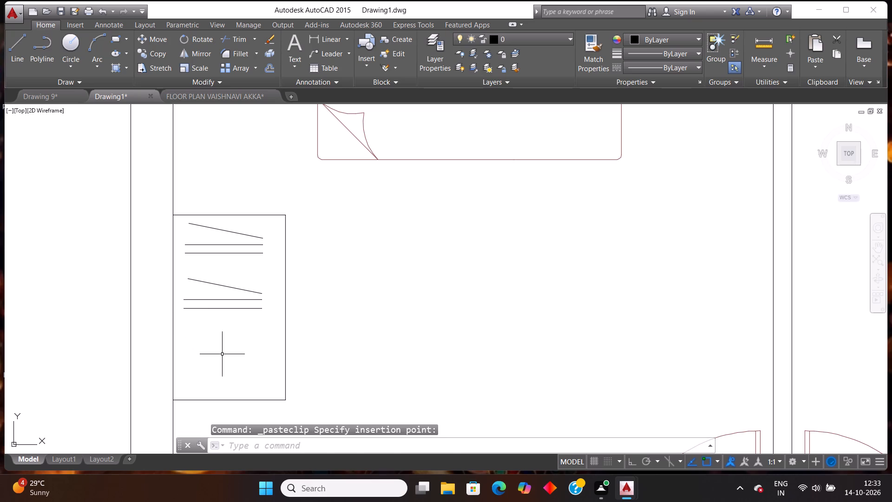
pyautogui.hotkey('ctrl', 'v')
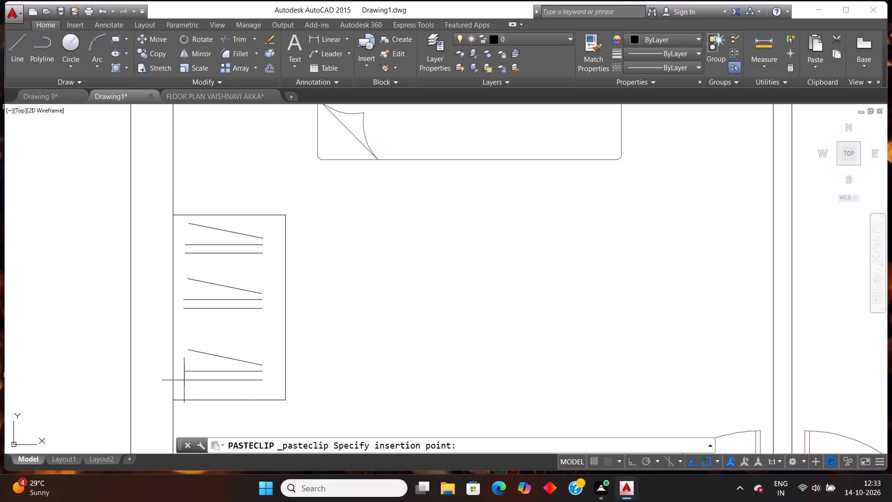
pyautogui.click(185, 380)
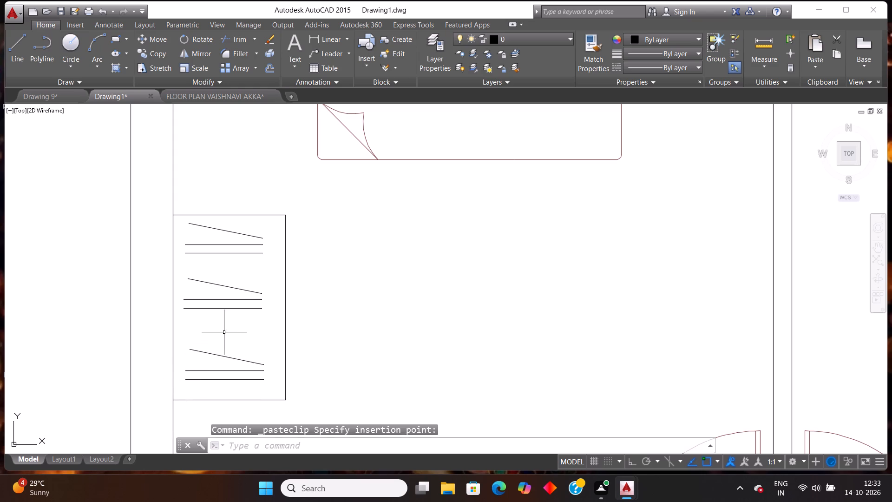
# Move the middle three-line set in the left wardrobe slightly down to even out the spacing between the sets.
pyautogui.click(247, 327)
pyautogui.click(224, 289)
pyautogui.press('m')
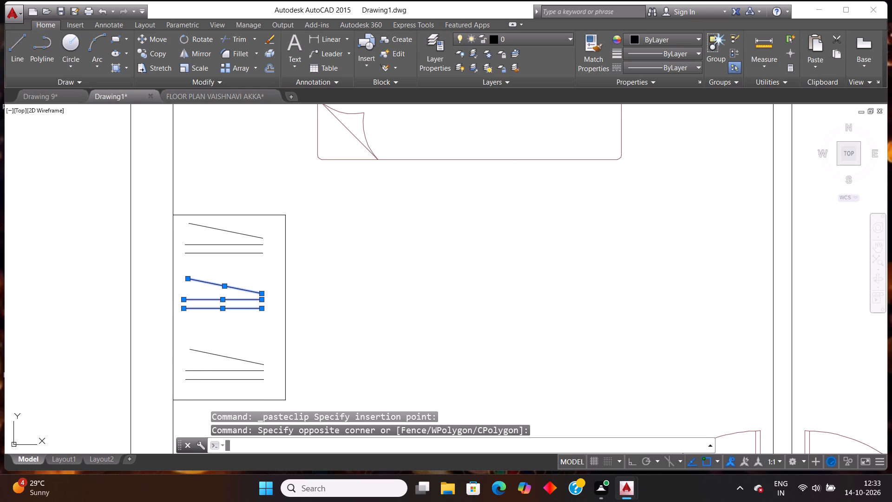
pyautogui.press('Return')
pyautogui.click(182, 307)
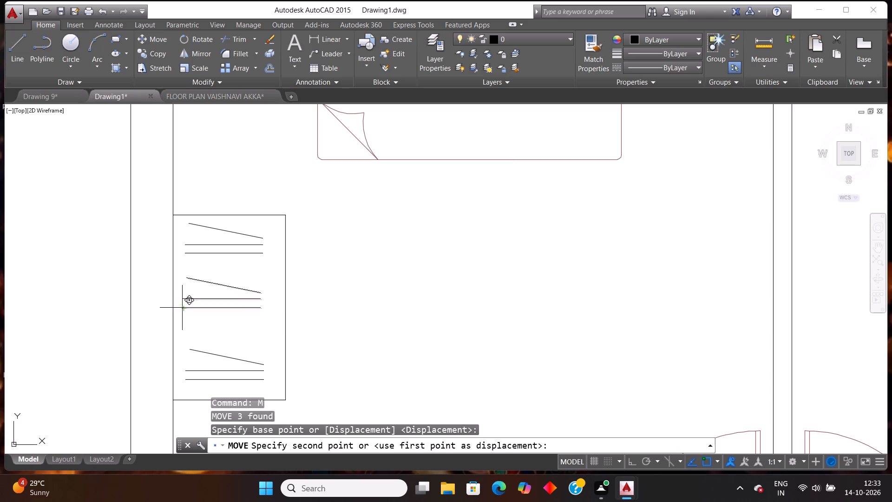
pyautogui.click(185, 317)
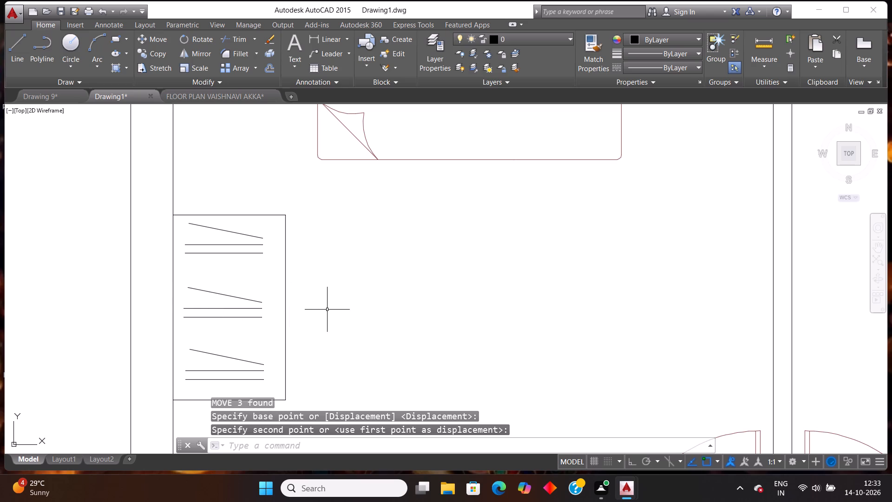
pyautogui.press('Escape')
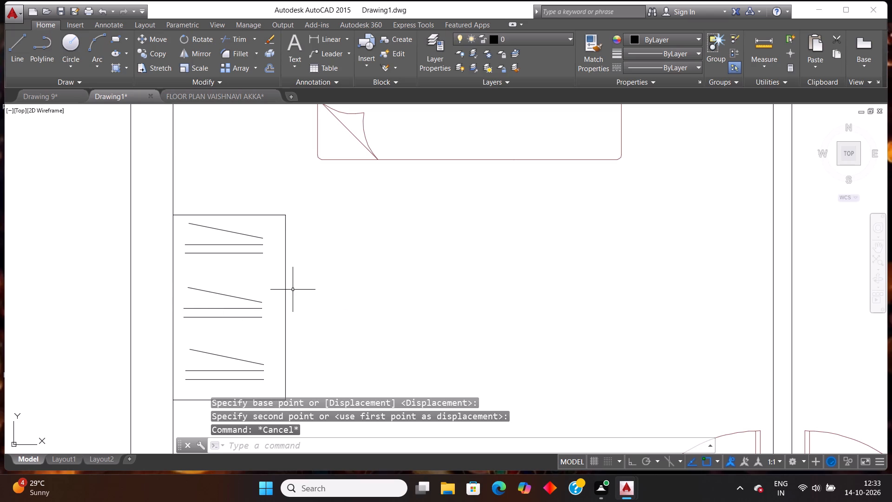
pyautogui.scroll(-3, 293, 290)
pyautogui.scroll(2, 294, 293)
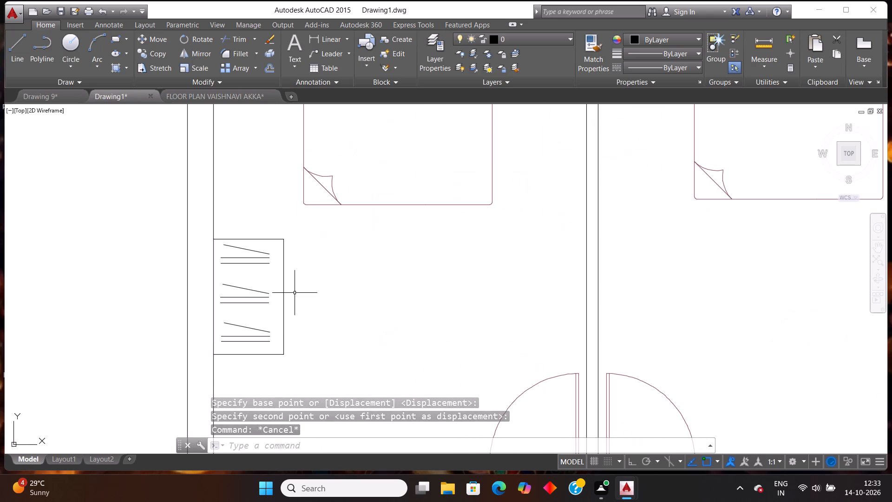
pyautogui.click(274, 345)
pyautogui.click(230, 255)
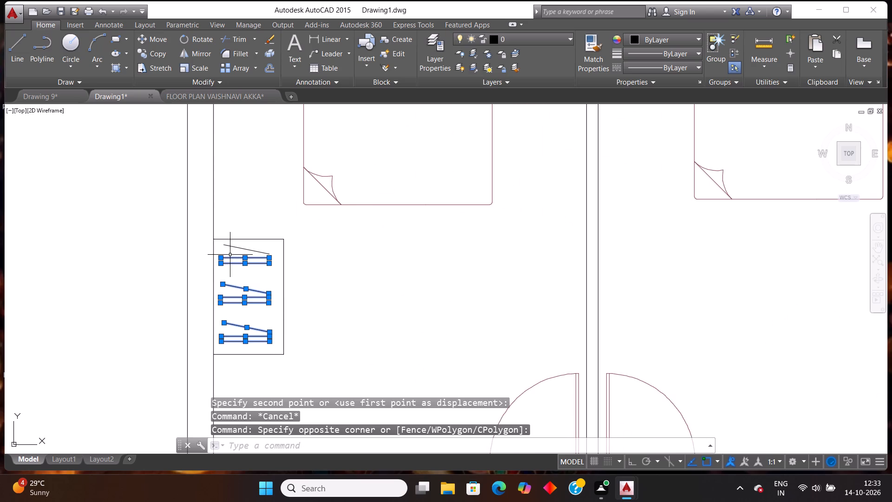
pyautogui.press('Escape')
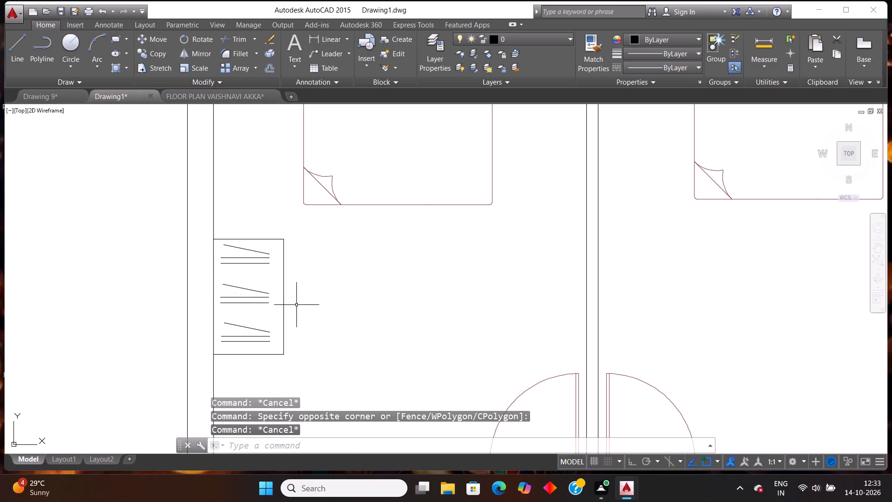
# Mirror all nine lines in the left wardrobe about a vertical axis near their left ends, with Ortho on, keeping the originals.
pyautogui.click(272, 349)
pyautogui.click(224, 248)
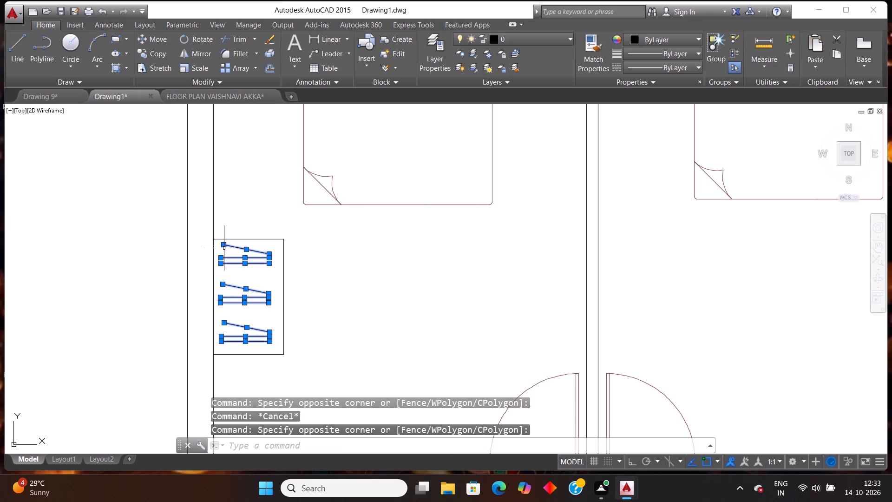
pyautogui.write('mi')
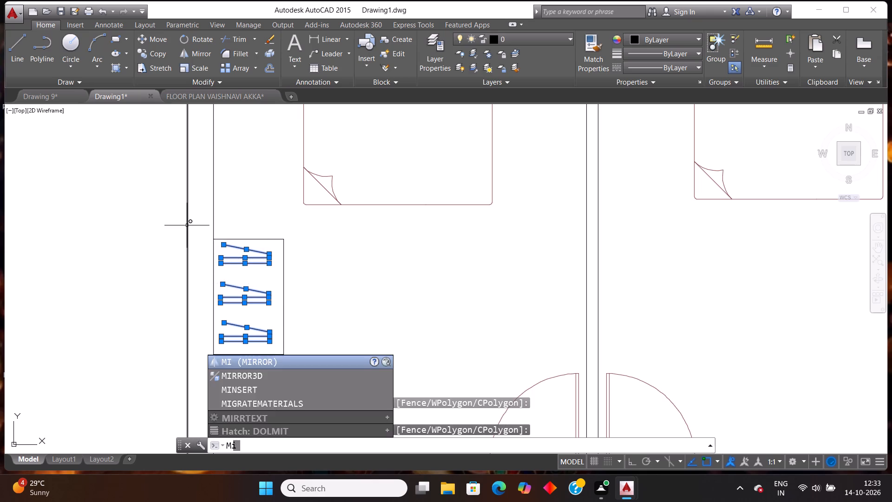
pyautogui.press('Return')
pyautogui.click(224, 240)
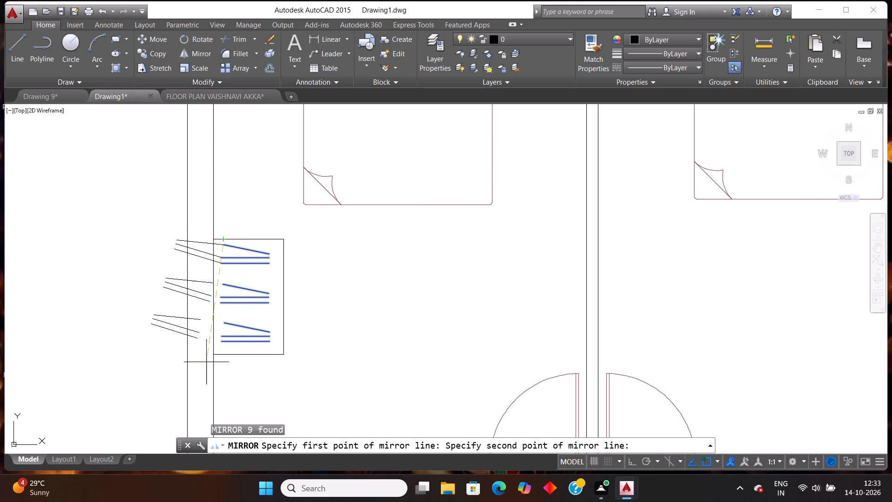
pyautogui.press('F8')
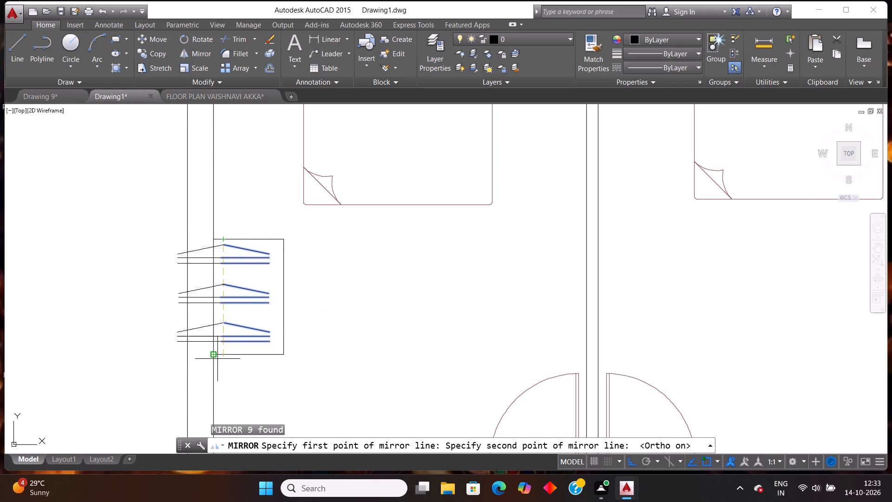
pyautogui.click(199, 343)
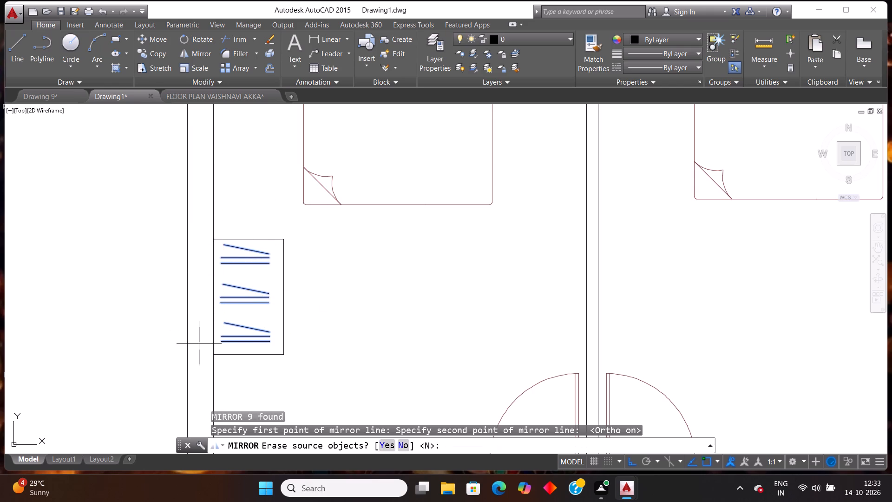
pyautogui.press('n')
pyautogui.press('Return')
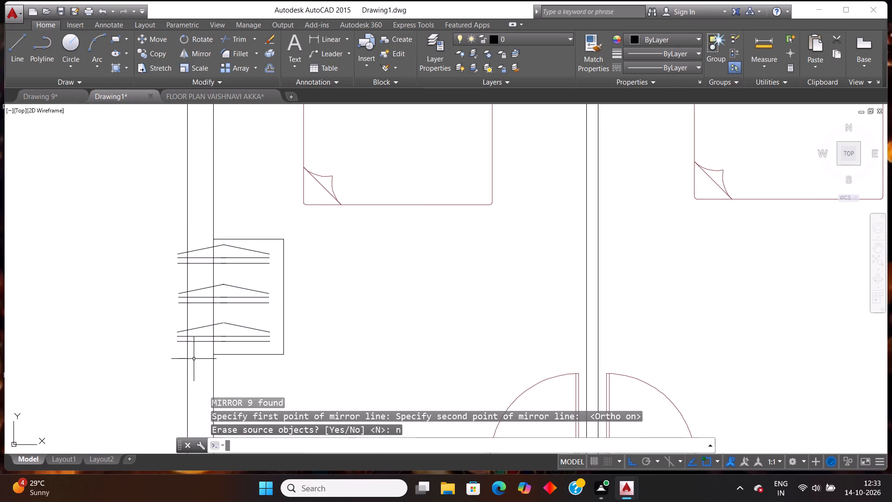
# Move the nine mirrored lines horizontally about 20'-10" into the right bedroom's wardrobe.
pyautogui.moveTo(194, 350); pyautogui.dragTo(196, 346)
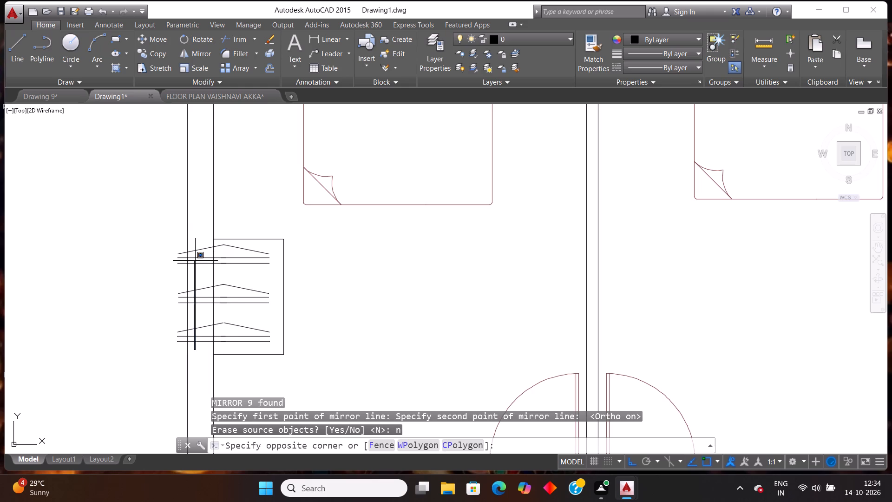
pyautogui.click(192, 231)
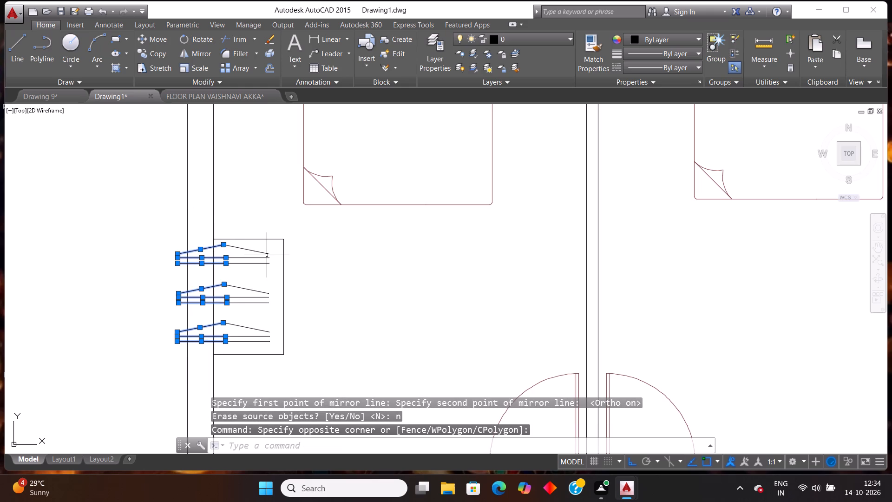
pyautogui.press('m')
pyautogui.press('Return')
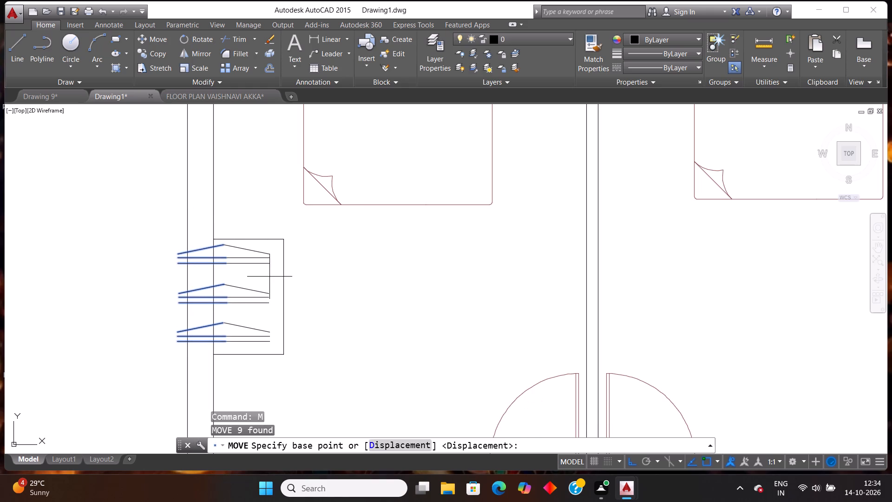
pyautogui.click(222, 340)
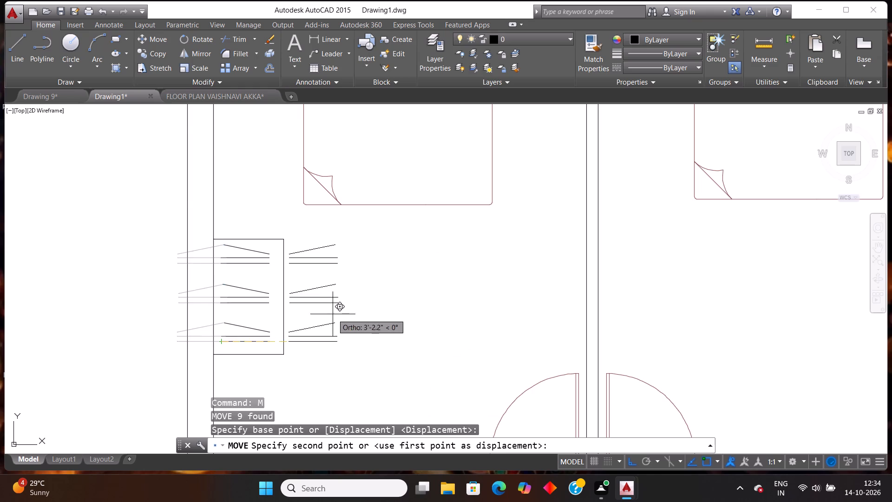
pyautogui.scroll(-3, 333, 314)
pyautogui.scroll(2, 480, 316)
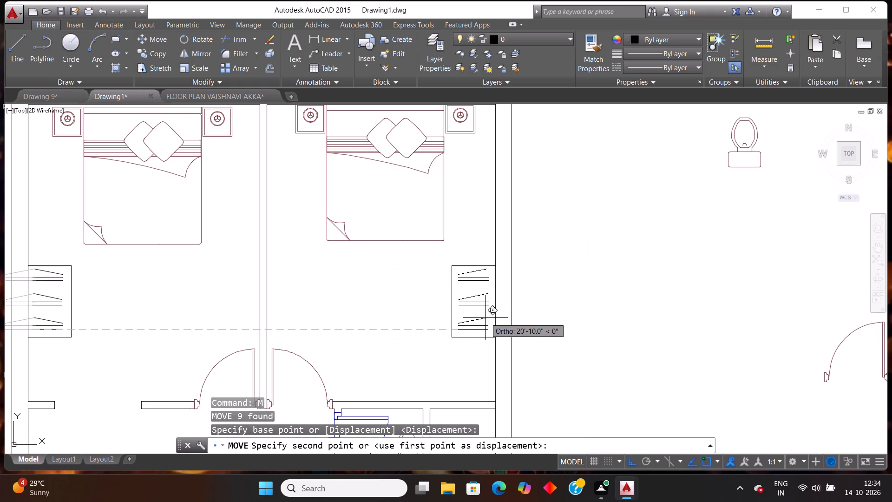
pyautogui.click(485, 318)
# Draw a vertical centre line through the left wardrobe from its upper edge to its lower edge.
pyautogui.scroll(-2, 497, 307)
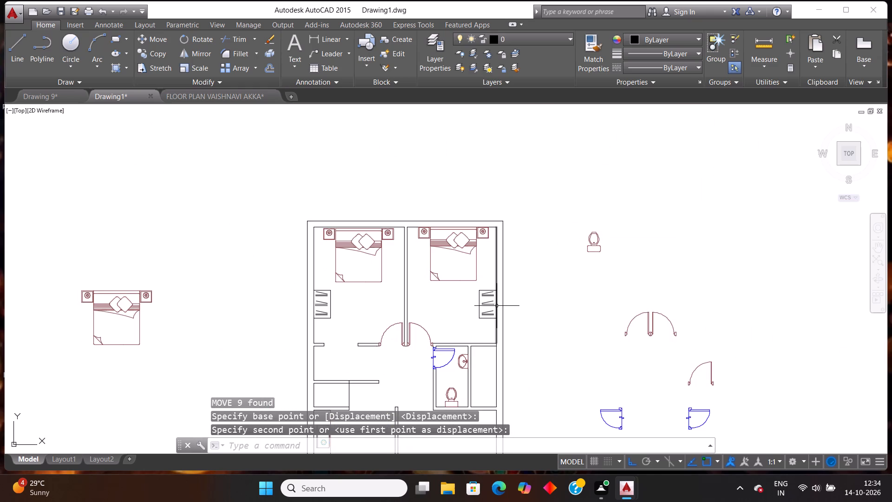
pyautogui.scroll(1, 497, 306)
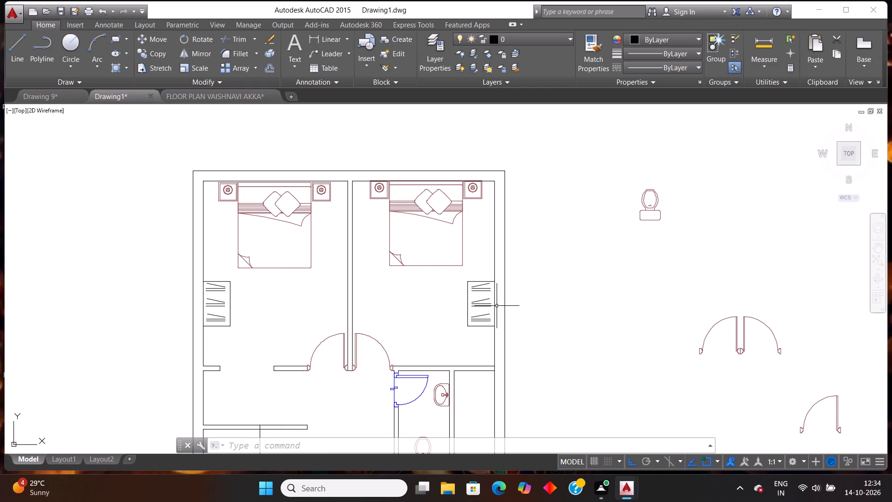
pyautogui.scroll(1, 194, 335)
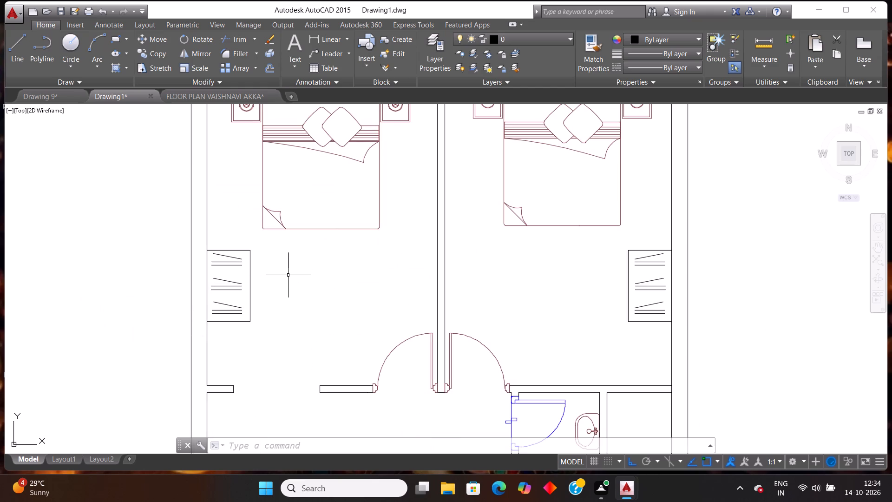
pyautogui.press('l')
pyautogui.press('Return')
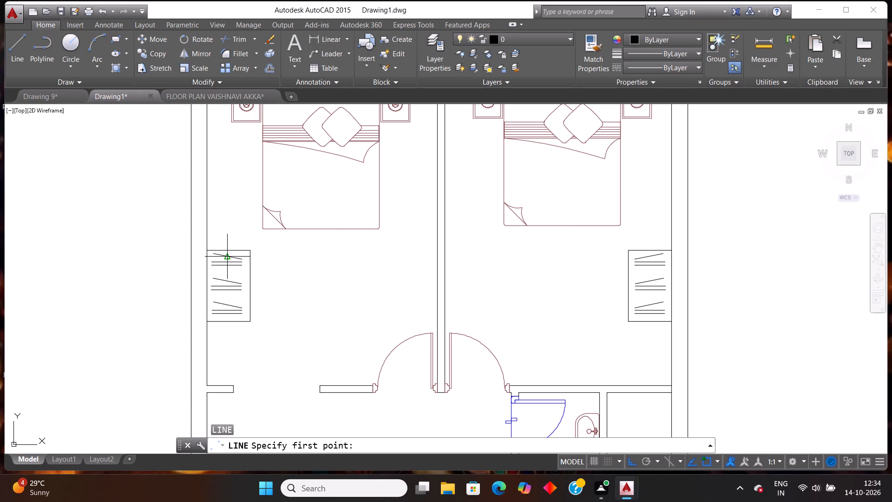
pyautogui.click(228, 250)
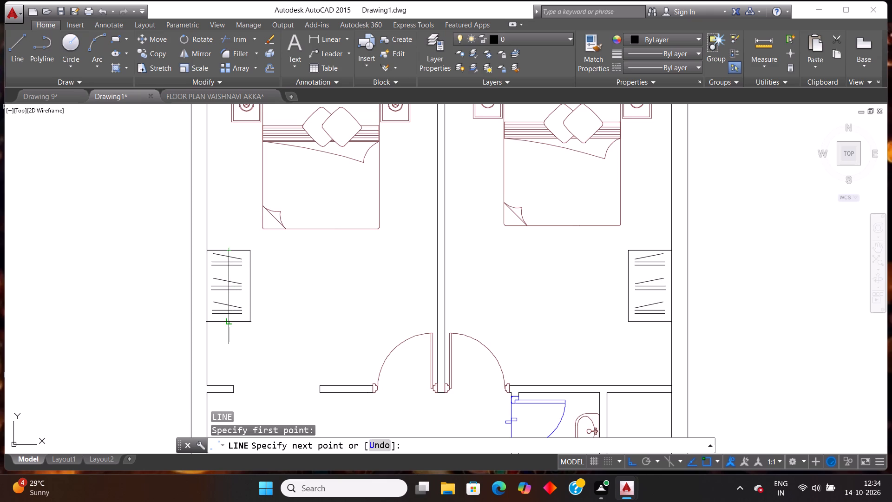
pyautogui.click(230, 323)
pyautogui.press('Escape')
# Draw a vertical centre line through the right wardrobe from its upper edge to its lower edge.
pyautogui.scroll(-1, 250, 329)
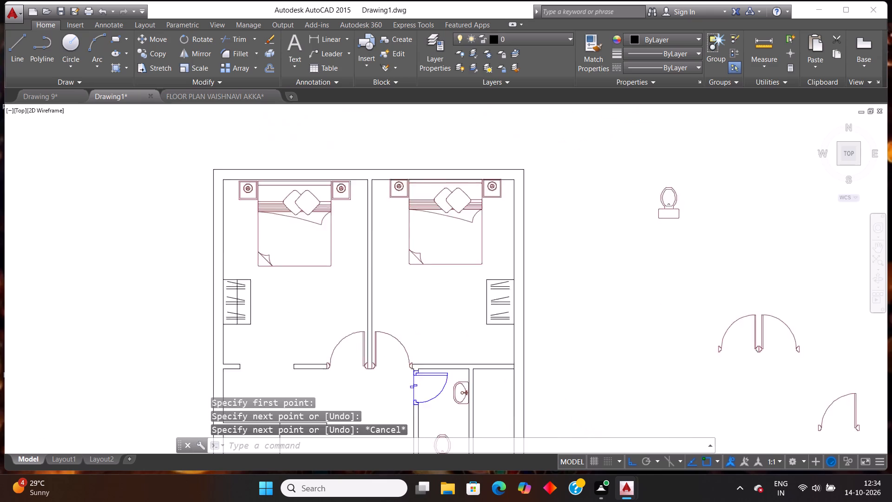
pyautogui.scroll(-2, 250, 329)
pyautogui.scroll(1, 336, 320)
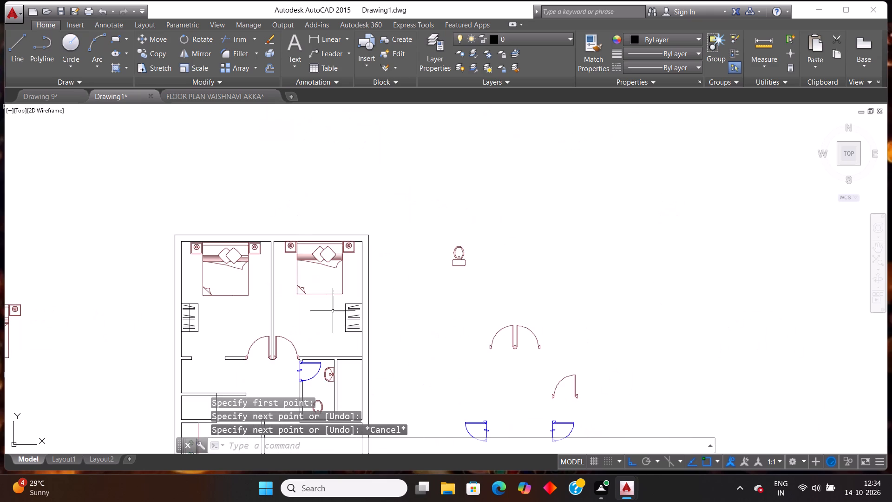
pyautogui.scroll(1, 333, 311)
pyautogui.press('l')
pyautogui.press('Return')
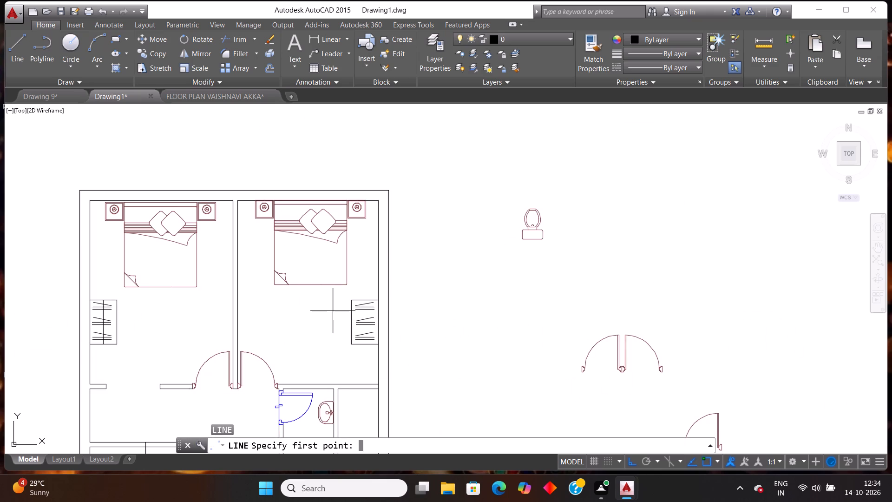
pyautogui.click(366, 300)
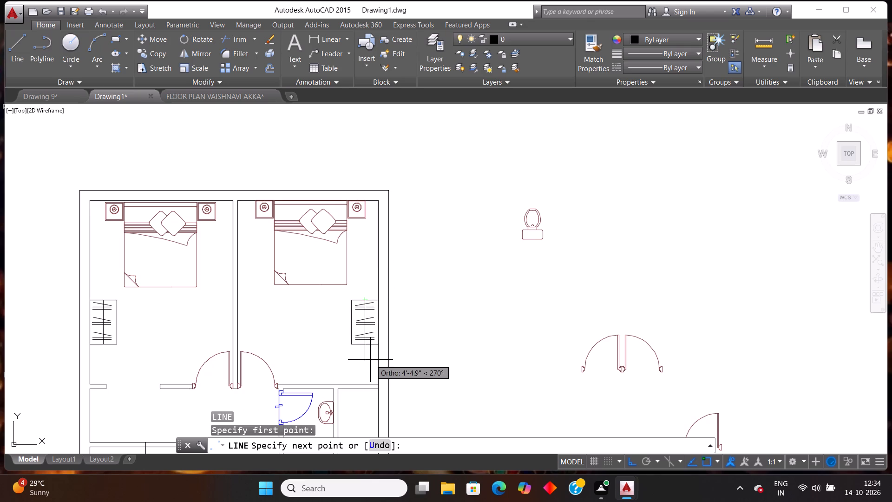
pyautogui.click(367, 344)
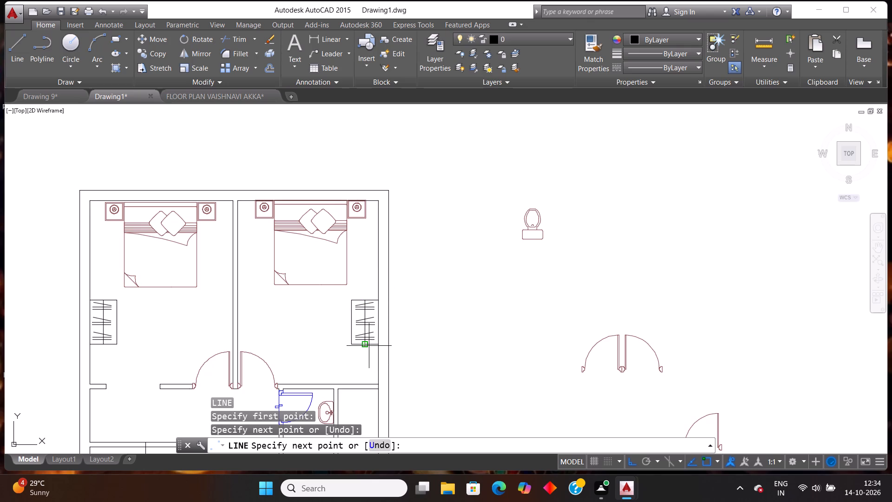
pyautogui.press('Escape')
# Assign the left wardrobe's nine hanger lines and vertical centre line to the 00 FURNITURE layer.
pyautogui.scroll(3, 97, 352)
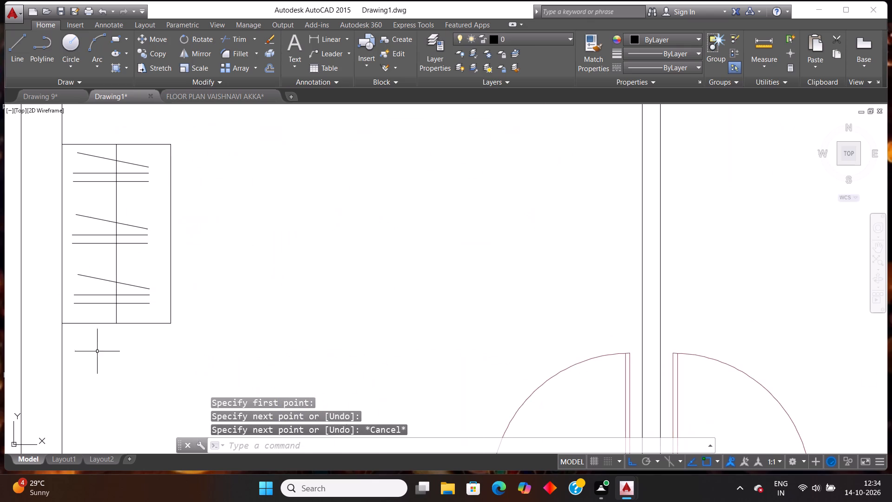
pyautogui.click(123, 313)
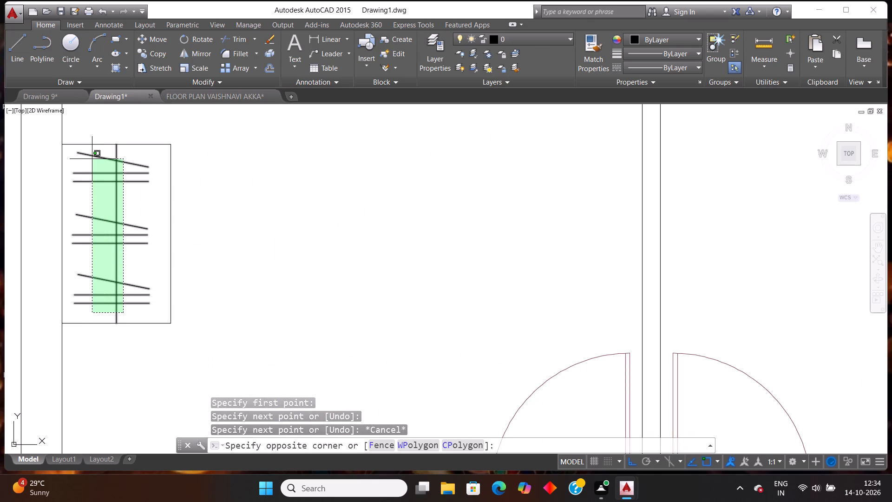
pyautogui.click(91, 154)
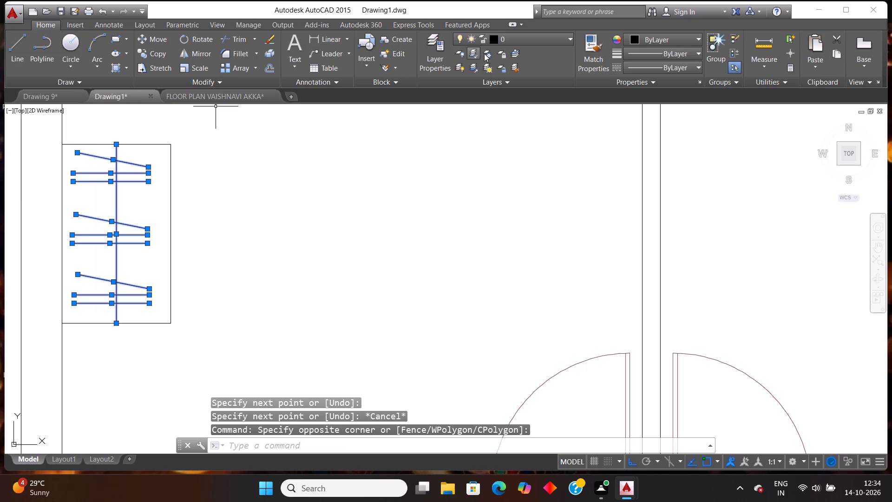
pyautogui.click(511, 44)
pyautogui.click(527, 54)
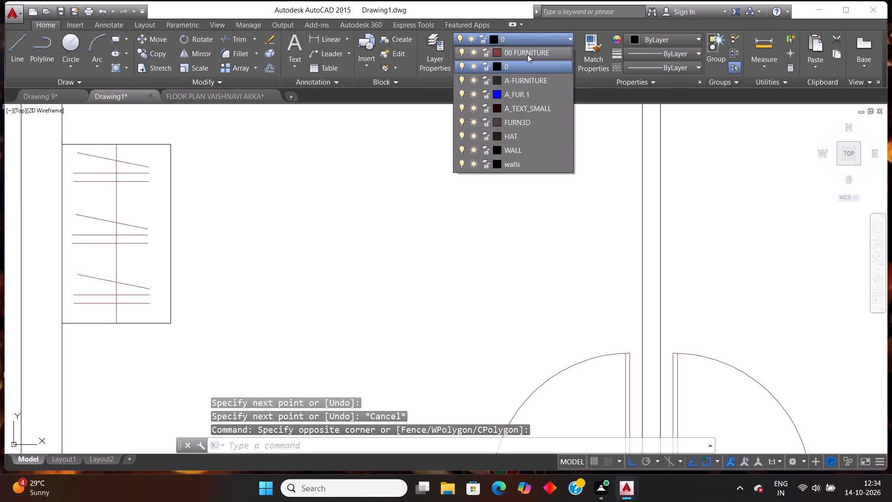
pyautogui.click(343, 232)
pyautogui.press('Escape')
pyautogui.press('Escape')
pyautogui.scroll(-1, 340, 232)
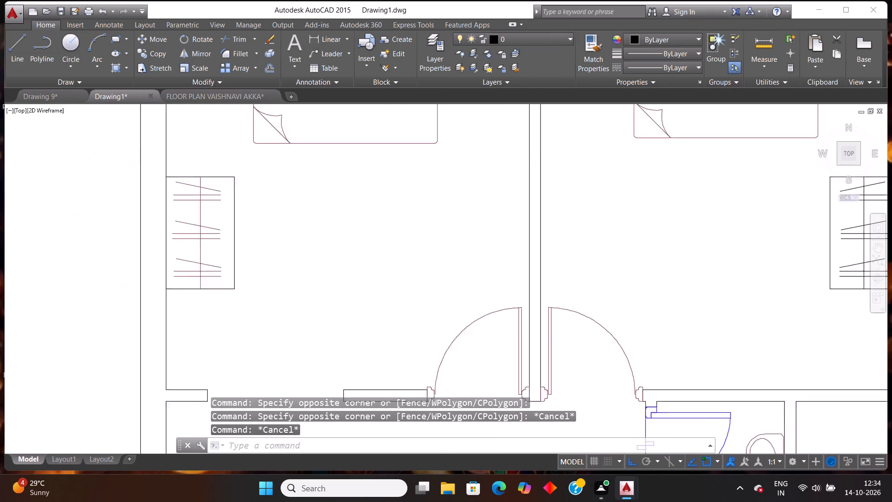
# Assign the right wardrobe's nine hanger lines and vertical centre line to the 00 FURNITURE layer.
pyautogui.scroll(-2, 340, 232)
pyautogui.scroll(-1, 436, 262)
pyautogui.scroll(1, 495, 248)
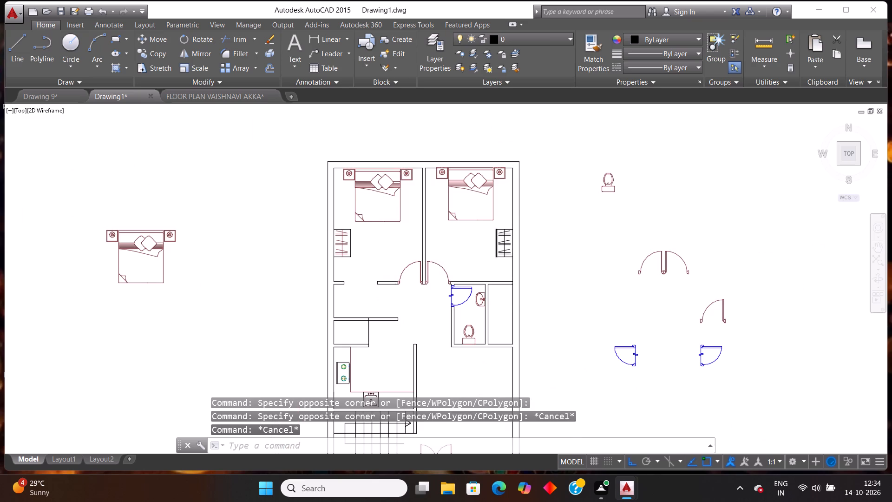
pyautogui.scroll(3, 529, 234)
pyautogui.click(457, 337)
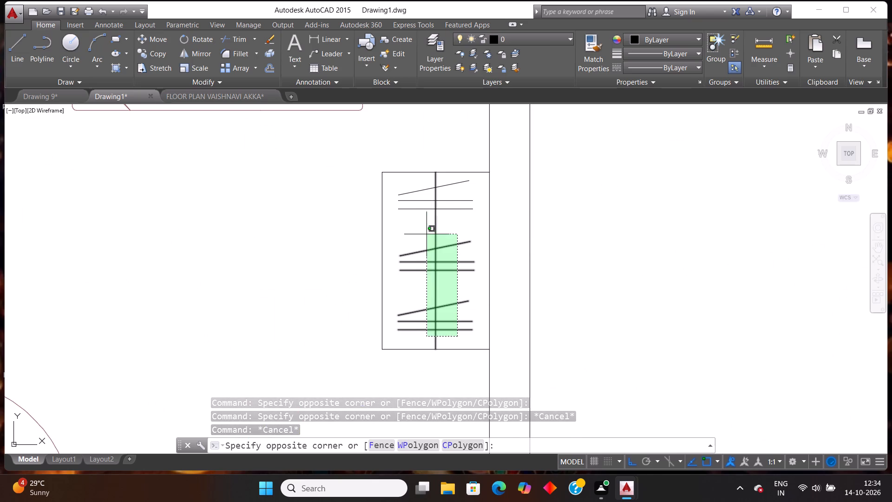
pyautogui.click(415, 179)
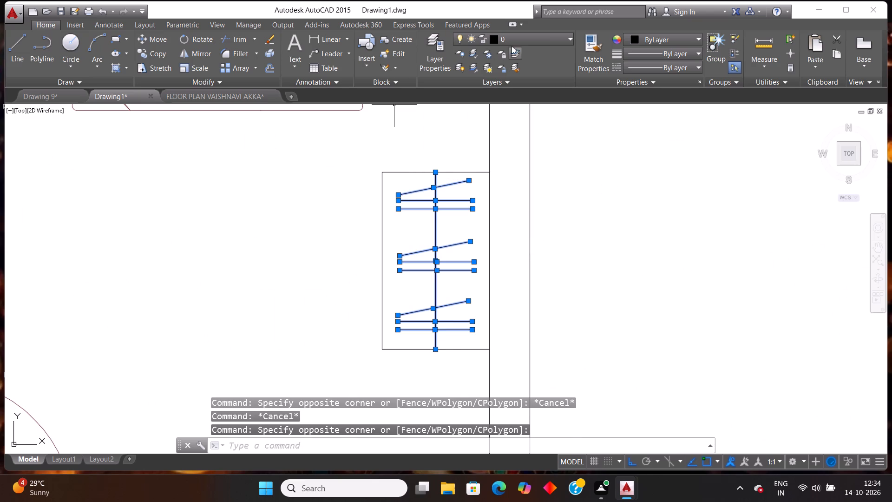
pyautogui.click(518, 37)
pyautogui.click(506, 50)
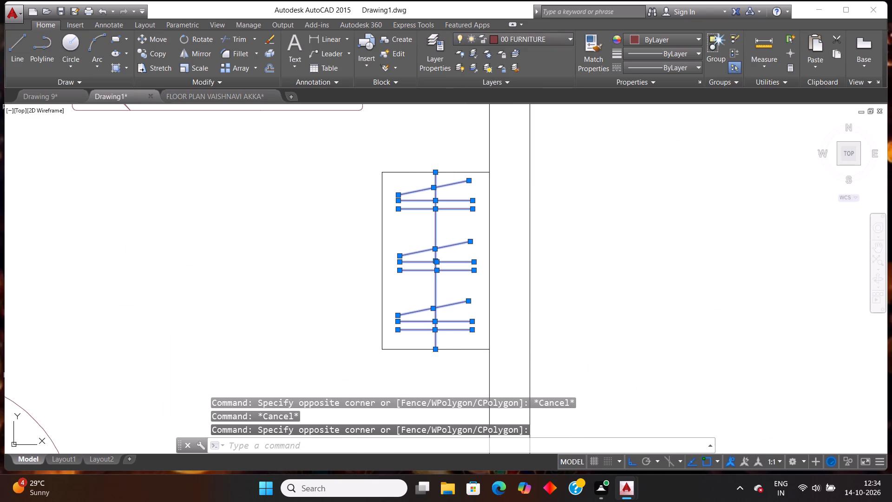
pyautogui.click(445, 143)
pyautogui.press('Escape')
pyautogui.press('Escape')
pyautogui.scroll(-4, 444, 142)
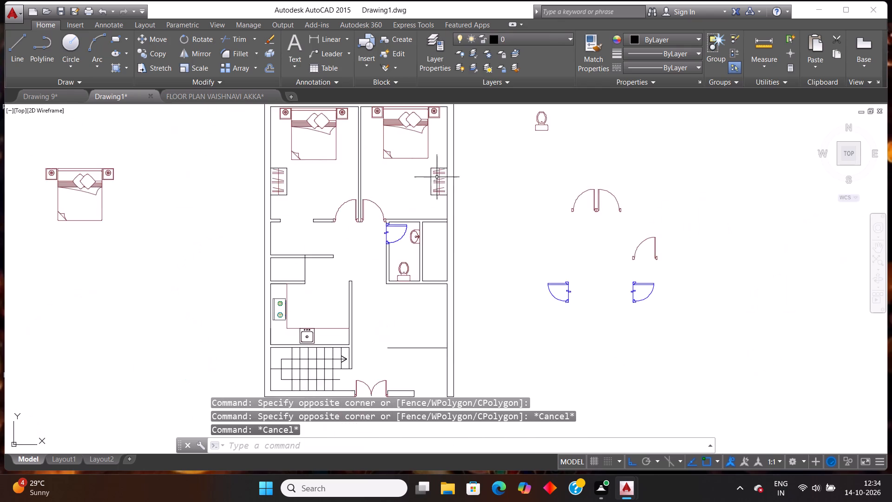
pyautogui.scroll(-3, 432, 198)
pyautogui.scroll(2, 433, 161)
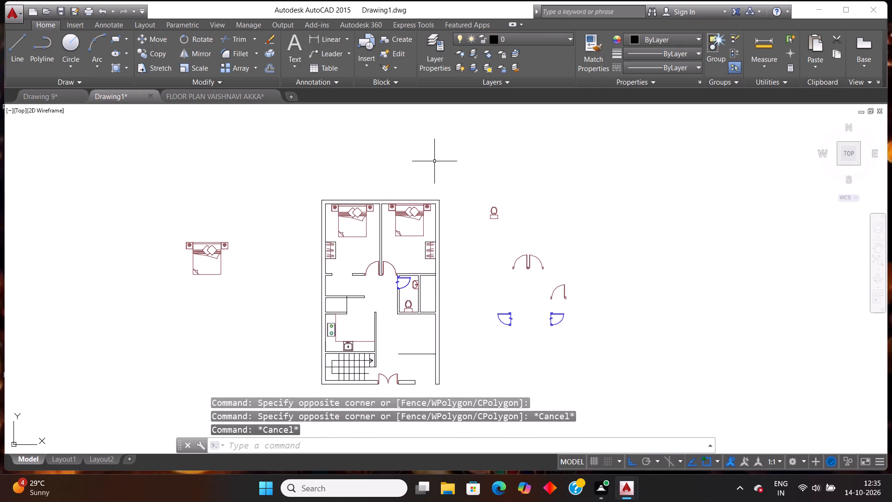
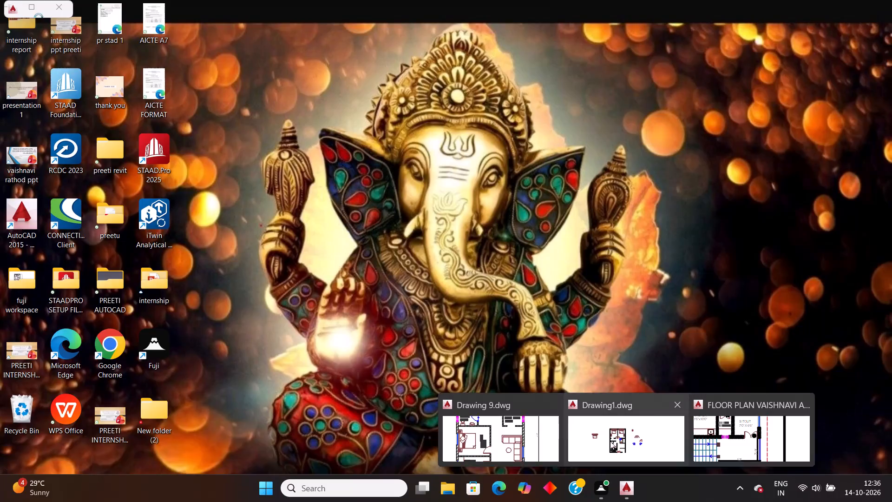
# Switch to Drawing1 in AutoCAD and trim the partition line where it crosses the wall above the small room beside the kitchen.
pyautogui.click(610, 441)
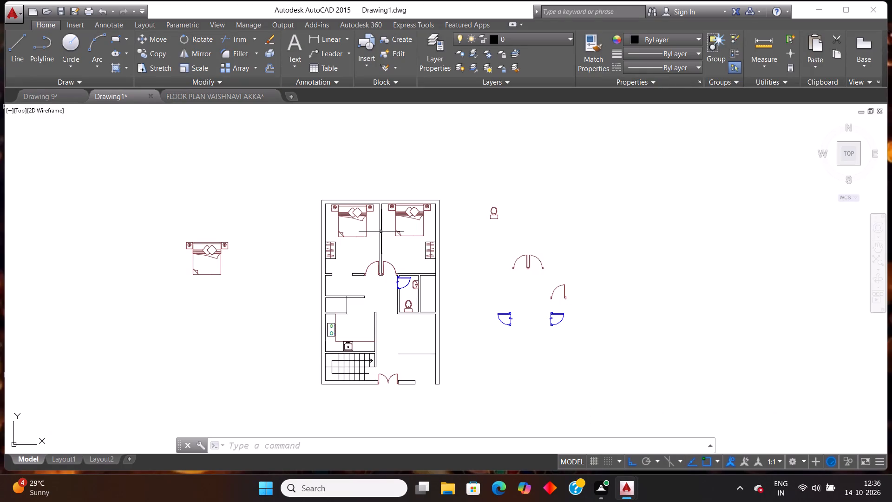
pyautogui.scroll(-1, 317, 280)
pyautogui.scroll(2, 355, 310)
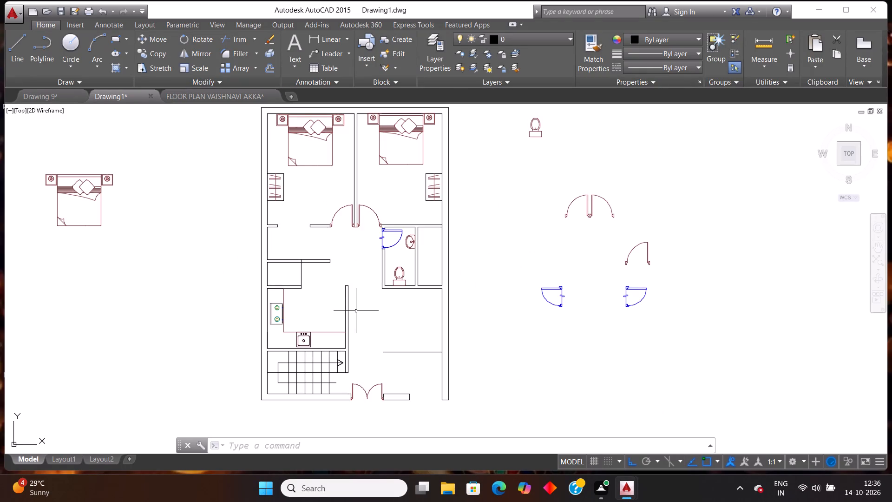
pyautogui.scroll(1, 356, 312)
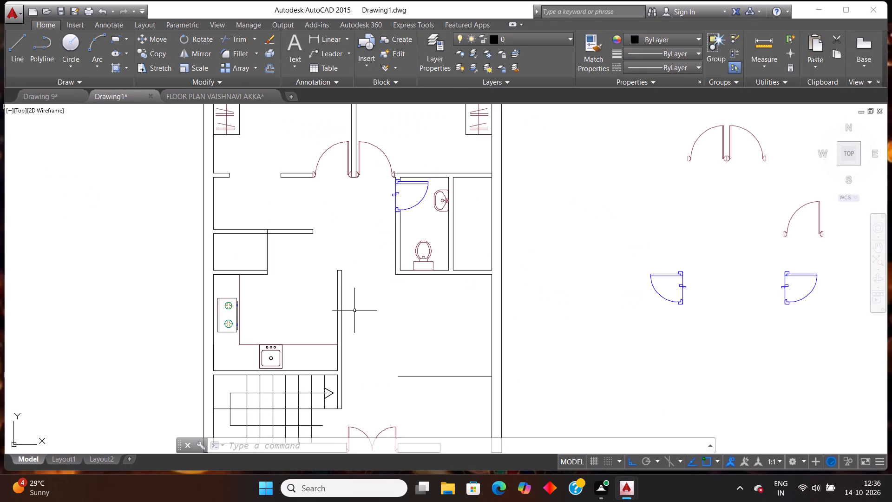
pyautogui.press('Escape')
pyautogui.write('tr')
pyautogui.press('Return')
pyautogui.press('Return')
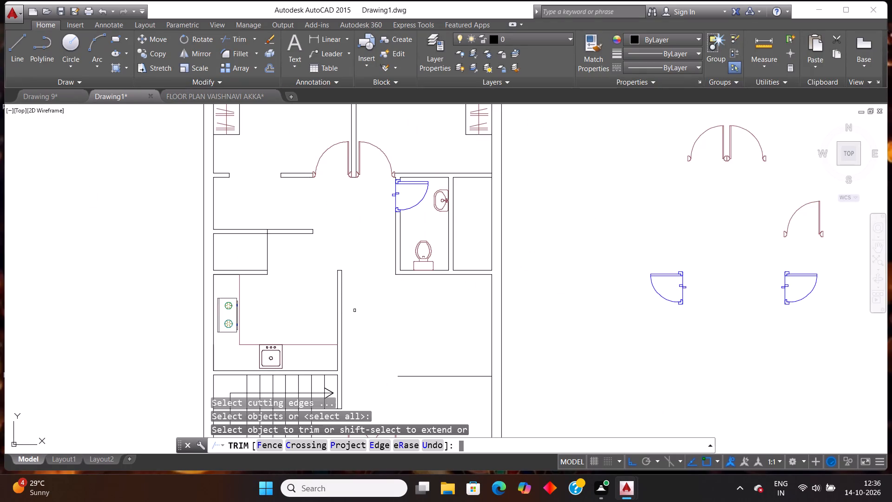
pyautogui.scroll(5, 256, 227)
pyautogui.click(308, 250)
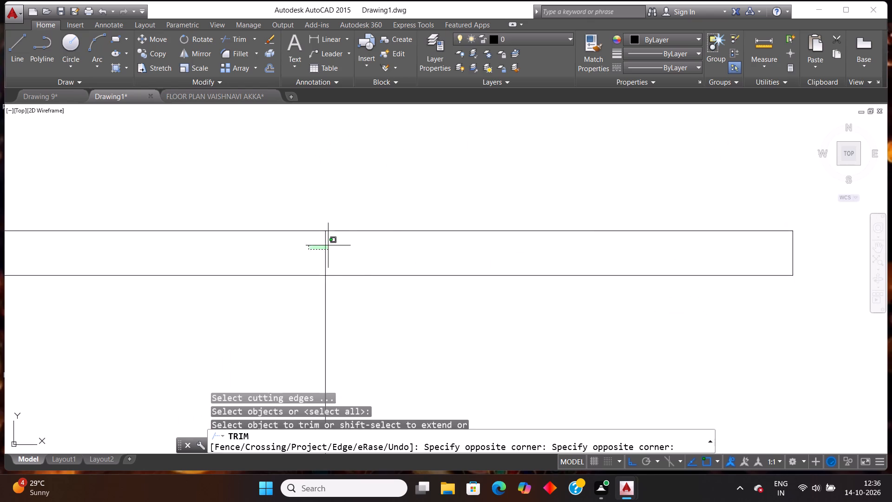
pyautogui.click(361, 248)
pyautogui.scroll(-5, 361, 248)
pyautogui.scroll(-2, 507, 256)
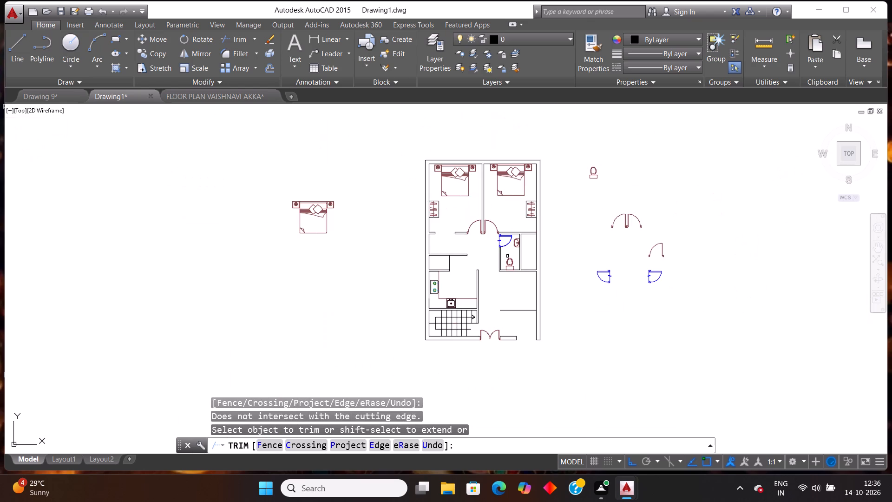
pyautogui.press('Escape')
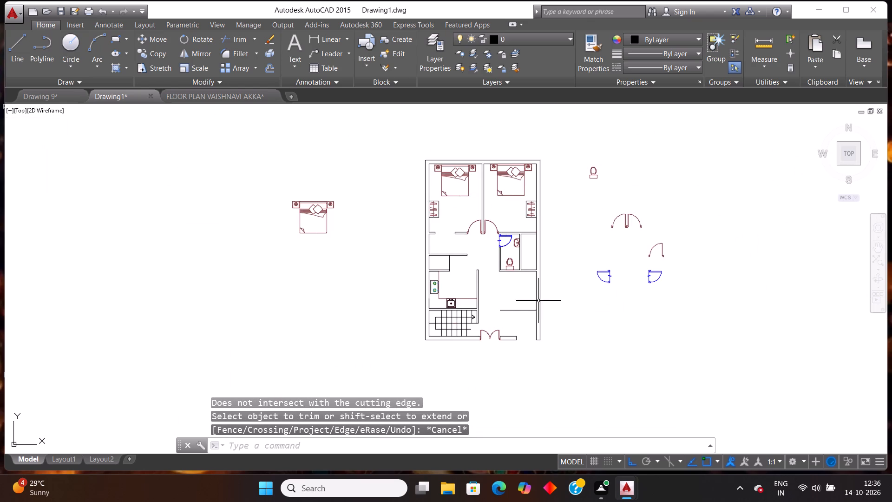
# Examine the reference first floor plan's room layout, especially the living area furniture and the sitout.
pyautogui.scroll(1, 569, 290)
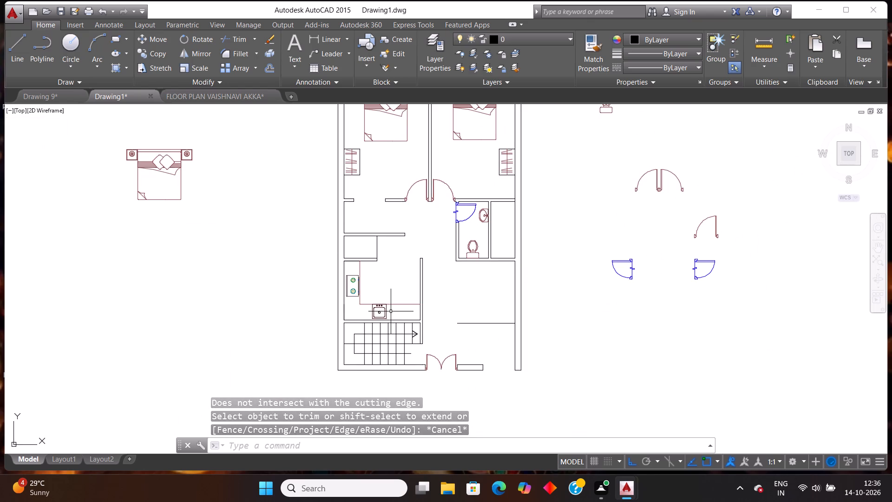
pyautogui.scroll(-1, 392, 311)
pyautogui.scroll(1, 394, 310)
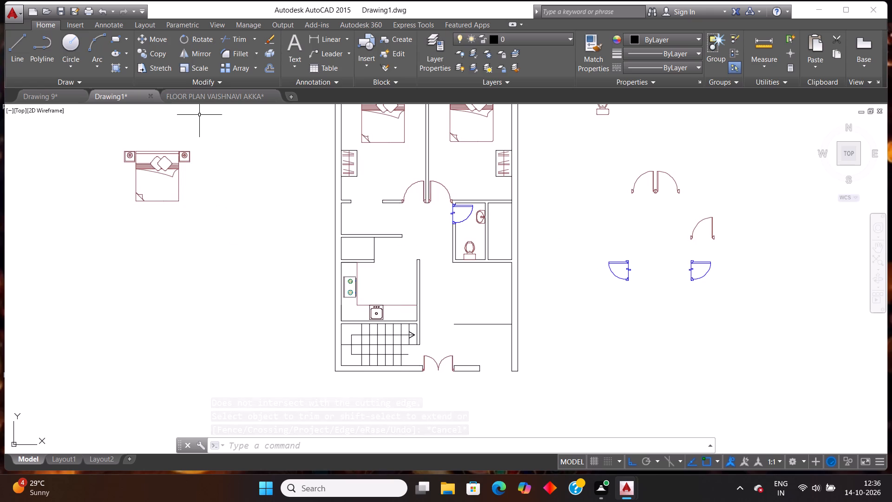
pyautogui.click(185, 97)
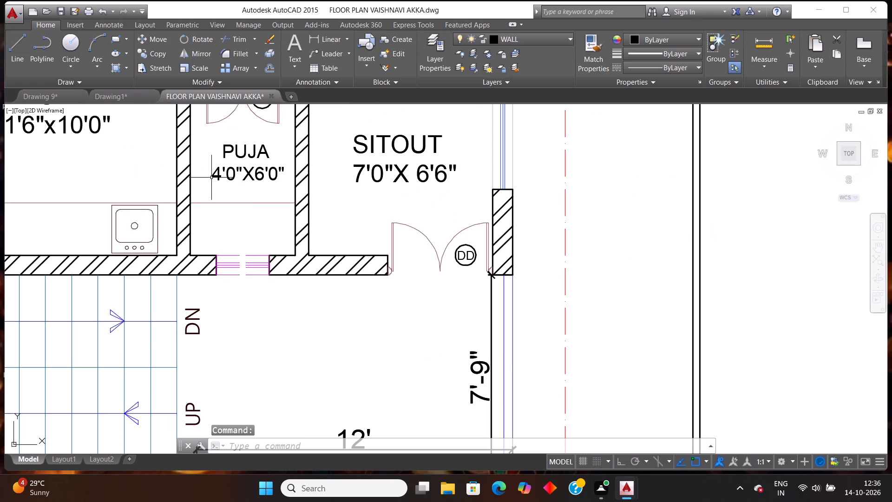
pyautogui.scroll(-3, 348, 279)
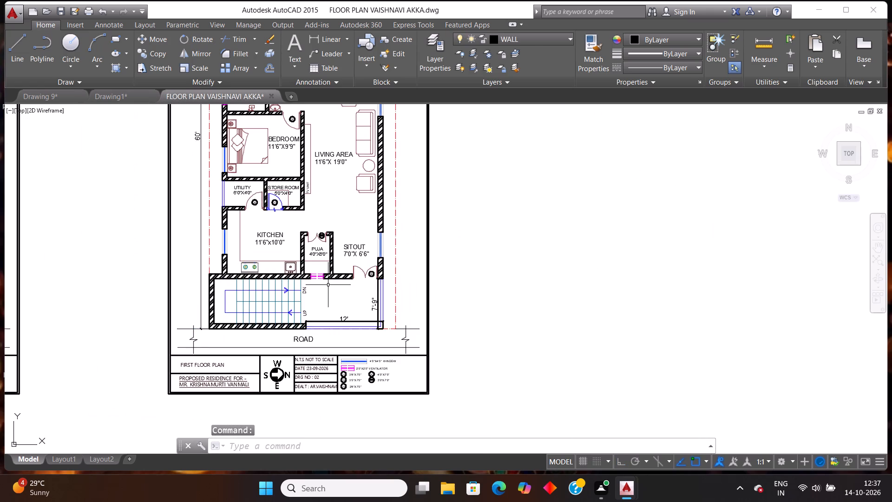
pyautogui.scroll(-4, 327, 285)
pyautogui.scroll(2, 324, 284)
pyautogui.scroll(2, 306, 223)
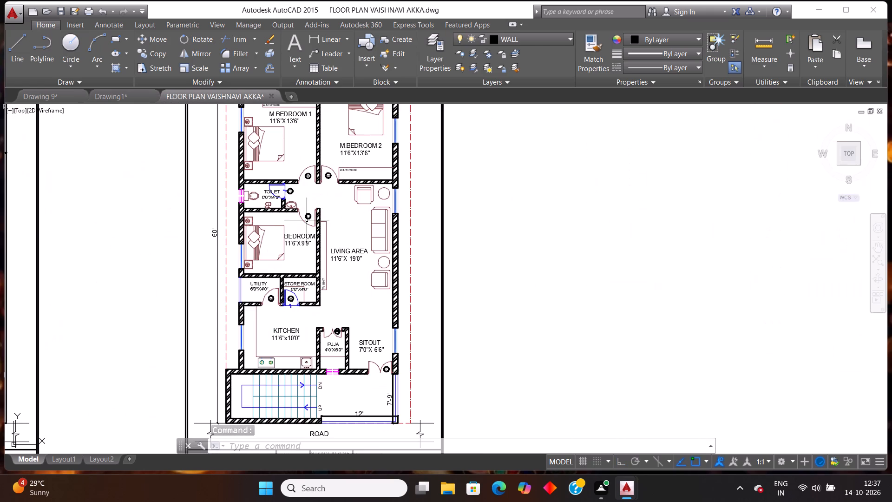
pyautogui.scroll(-2, 305, 222)
pyautogui.scroll(2, 303, 241)
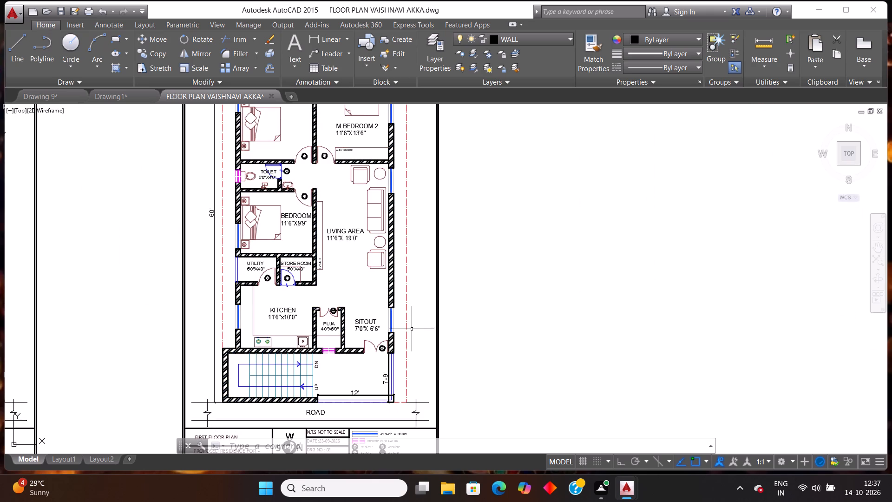
pyautogui.scroll(1, 354, 307)
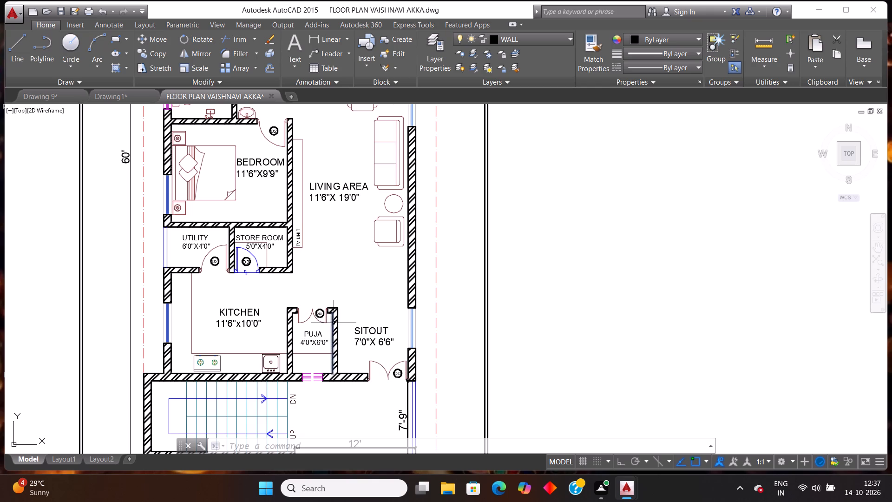
pyautogui.scroll(-1, 299, 221)
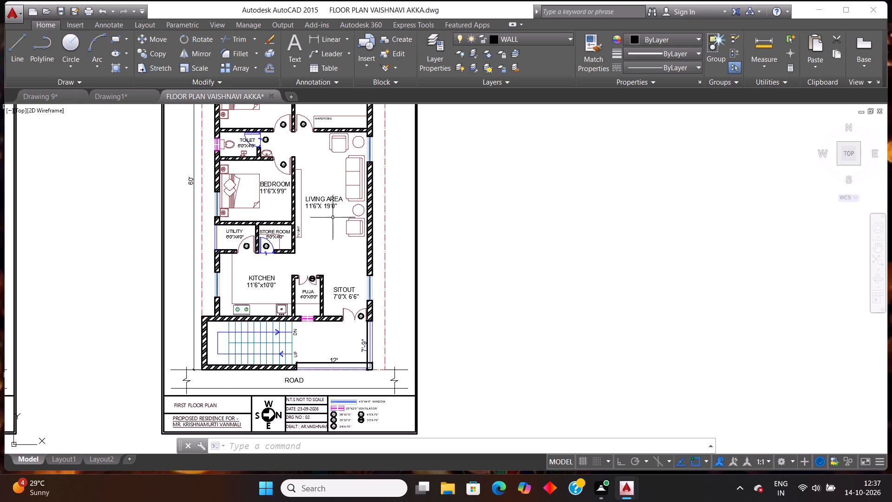
pyautogui.scroll(-1, 333, 218)
pyautogui.scroll(1, 349, 209)
pyautogui.scroll(2, 376, 174)
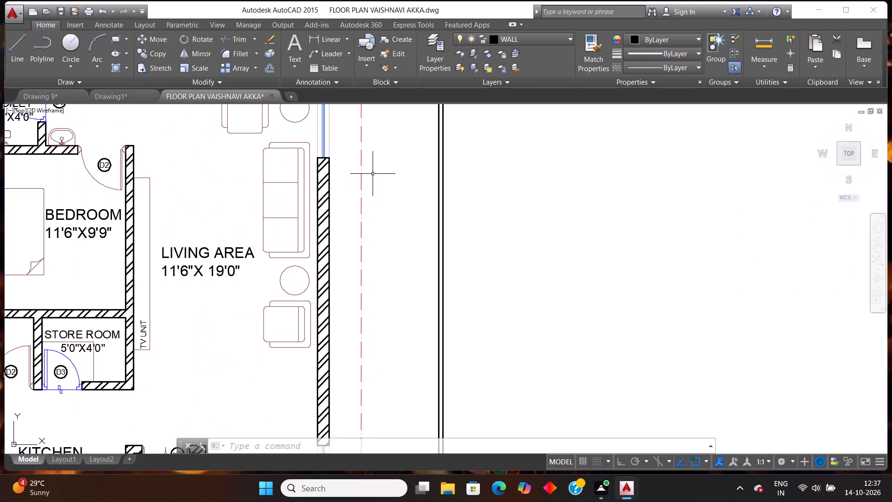
# Copy the three-seat sofa from the reference plan's living area into Drawing1, against the right exterior wall below the toilet.
pyautogui.click(312, 260)
pyautogui.click(274, 212)
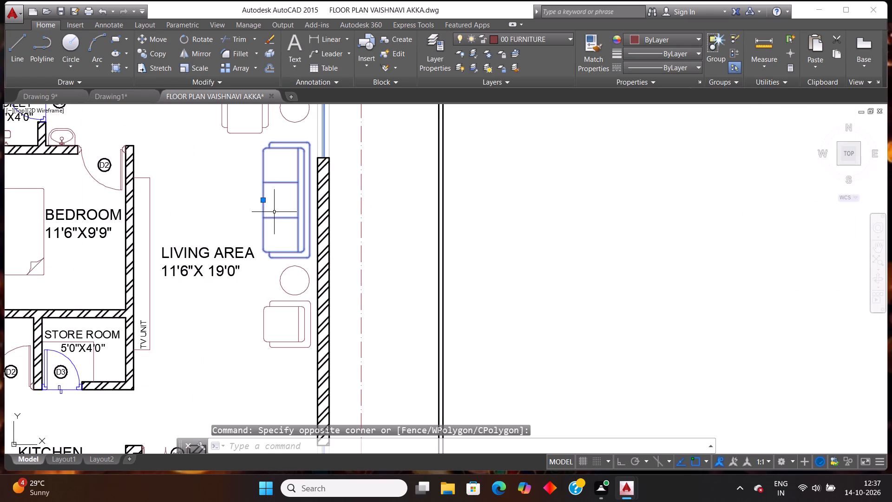
pyautogui.hotkey('ctrl', 'c')
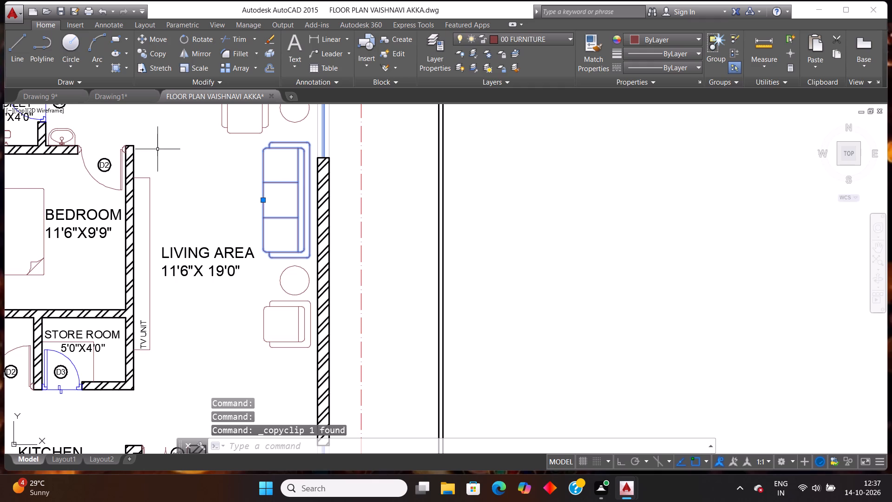
pyautogui.click(113, 92)
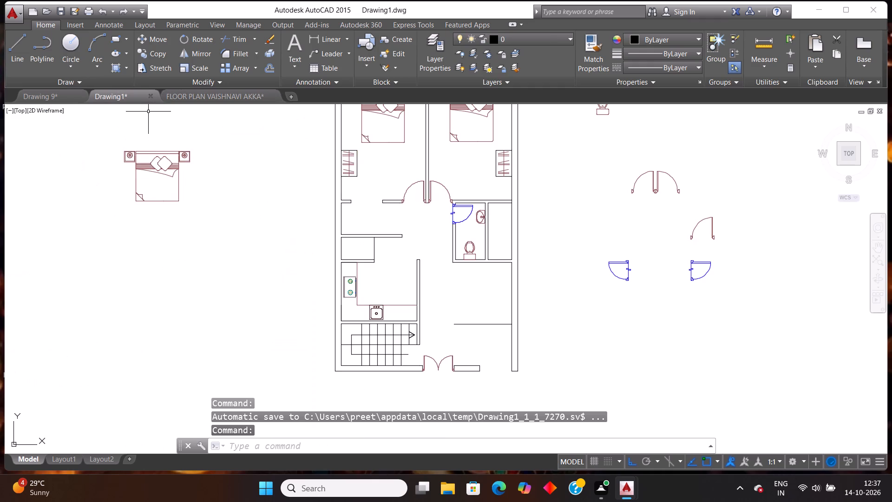
pyautogui.hotkey('ctrl', 'v')
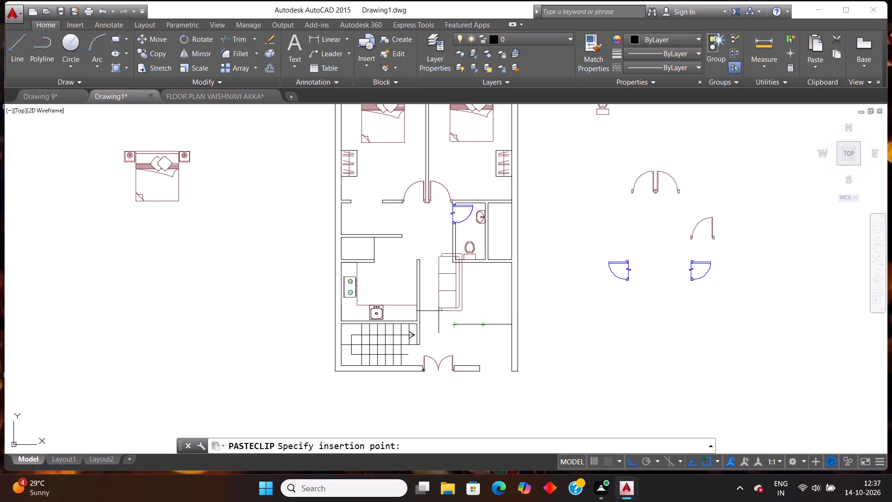
pyautogui.scroll(-1, 439, 311)
pyautogui.scroll(1, 508, 289)
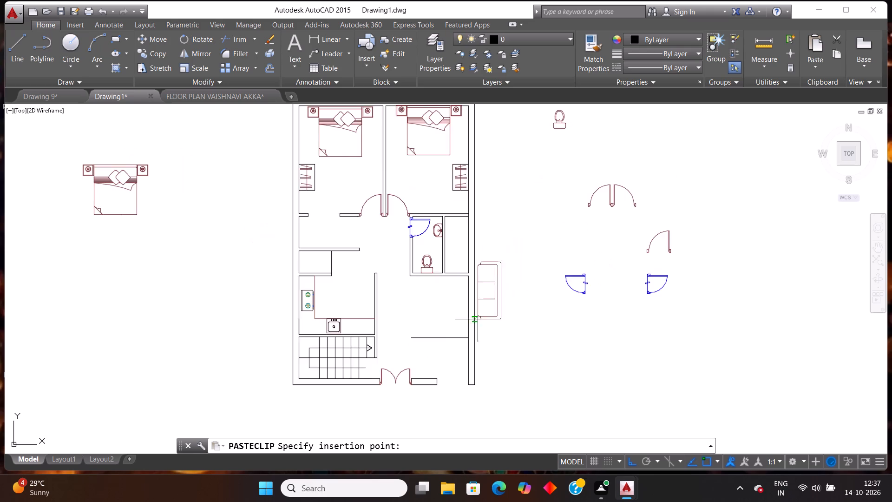
pyautogui.scroll(2, 472, 333)
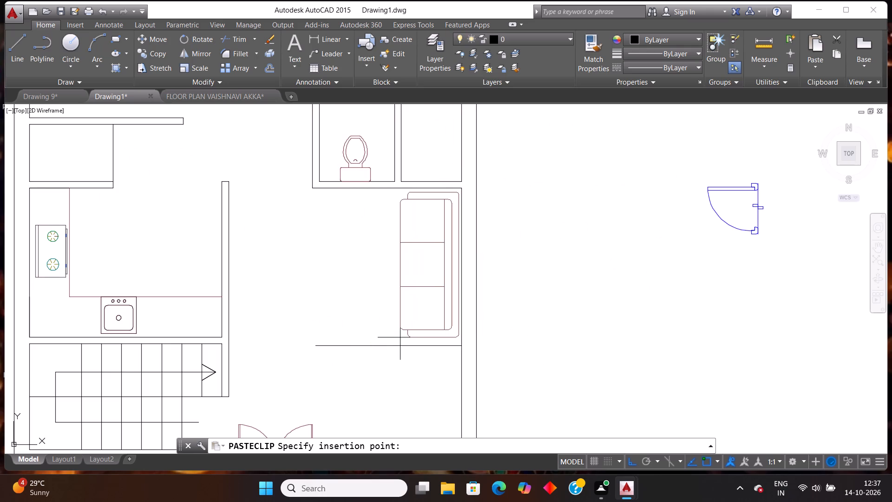
pyautogui.click(400, 340)
# Delete the loose horizontal line just below the sofa in the living space.
pyautogui.scroll(-2, 516, 312)
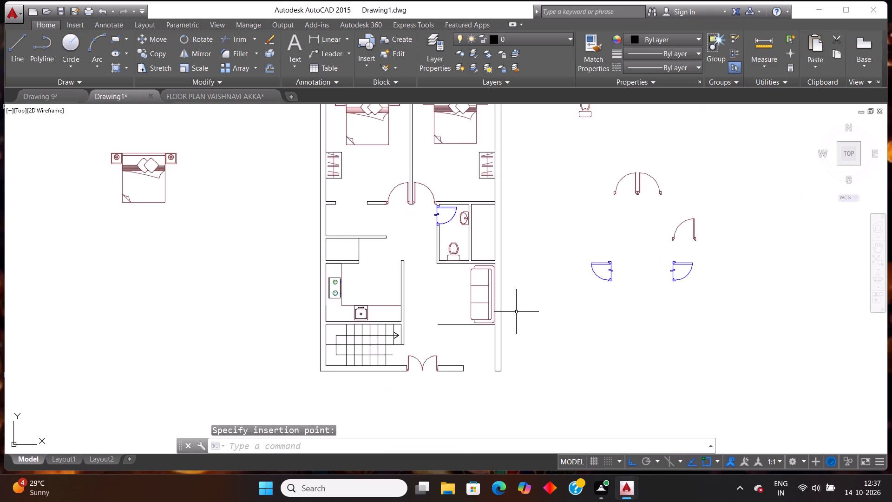
pyautogui.scroll(2, 516, 312)
pyautogui.click(362, 374)
pyautogui.click(321, 302)
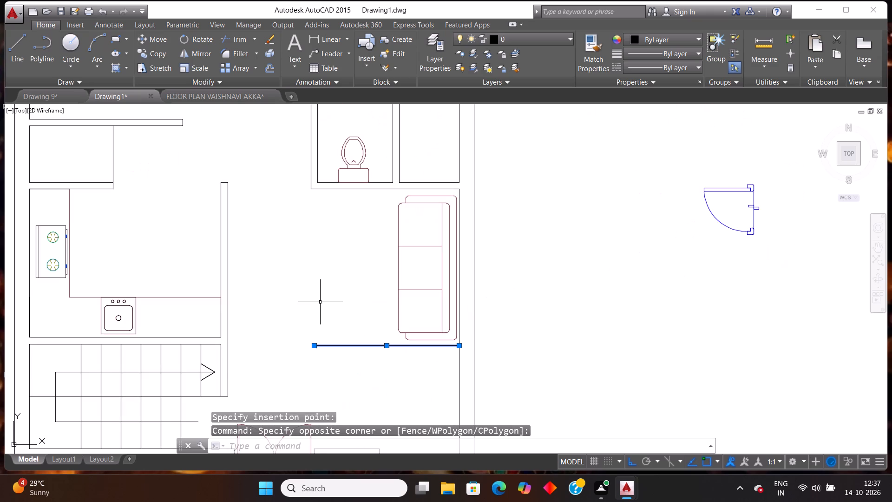
pyautogui.press('Delete')
# Copy the armchair below the sofa in the reference plan into Drawing1, placing it between the kitchen wall and the sofa.
pyautogui.scroll(-3, 350, 303)
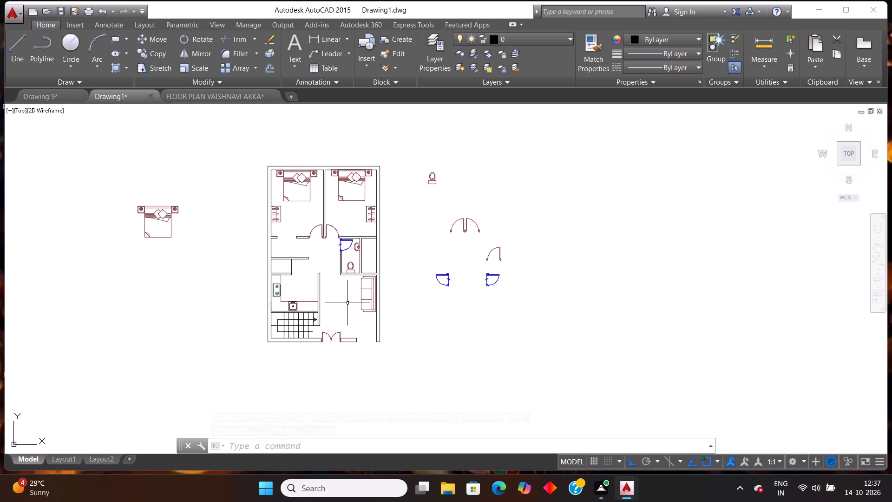
pyautogui.scroll(-1, 348, 304)
pyautogui.scroll(2, 354, 311)
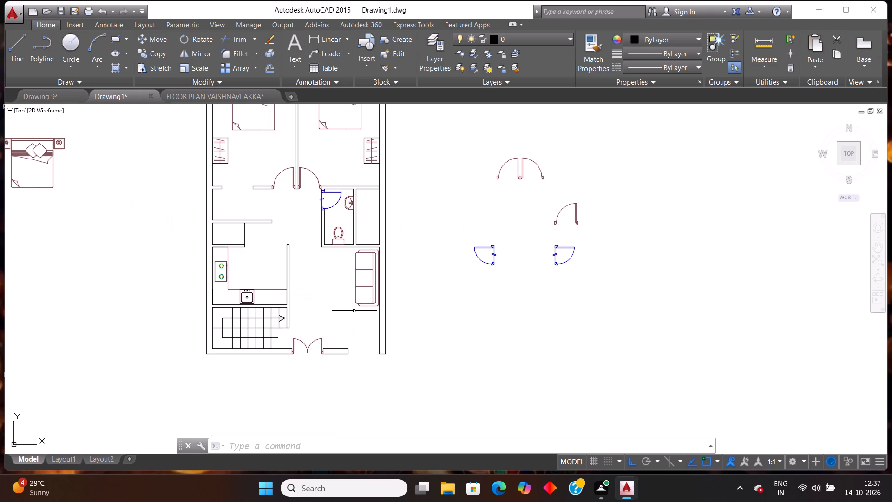
pyautogui.scroll(1, 354, 311)
pyautogui.scroll(-1, 354, 311)
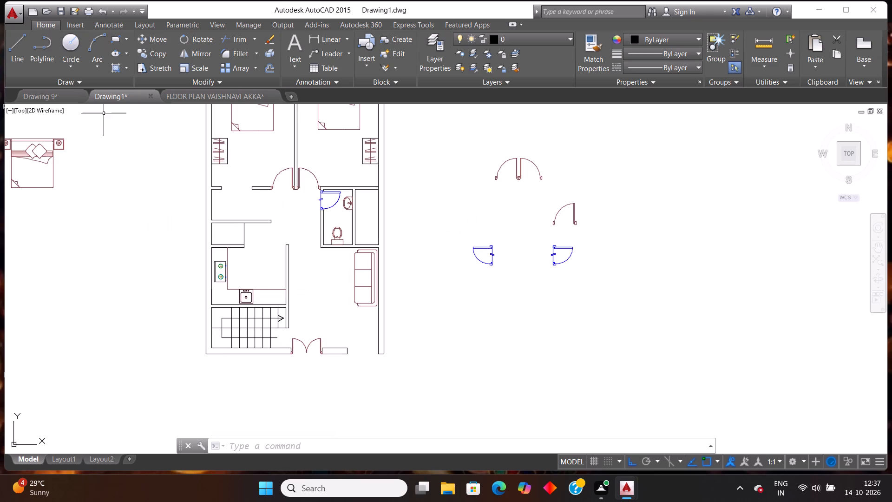
pyautogui.click(209, 93)
pyautogui.scroll(-2, 350, 231)
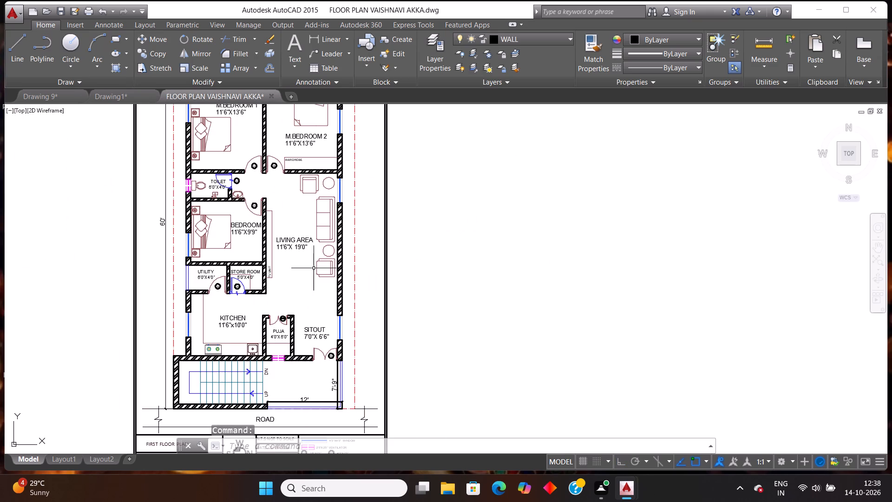
pyautogui.click(320, 286)
pyautogui.click(307, 251)
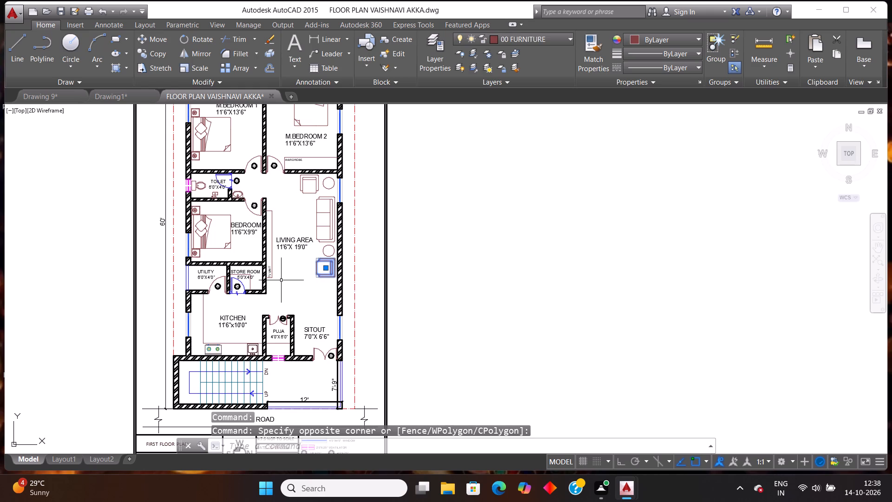
pyautogui.hotkey('ctrl', 'c')
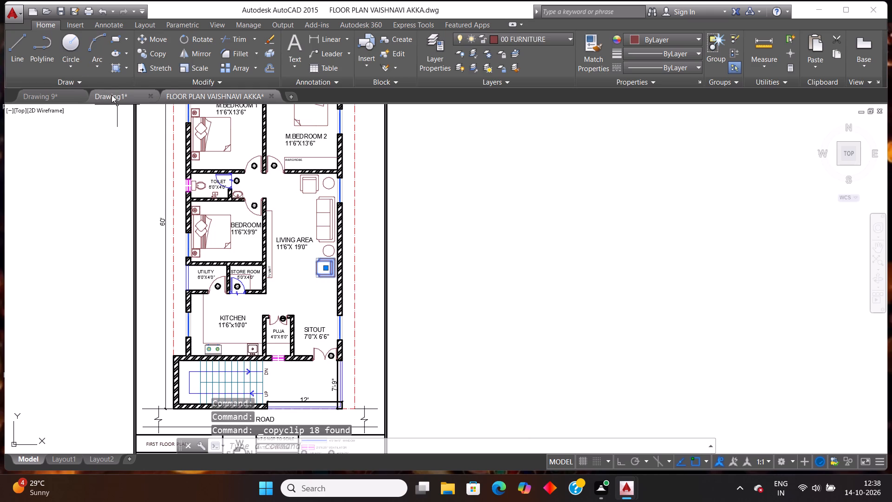
pyautogui.click(111, 95)
pyautogui.hotkey('ctrl', 'v')
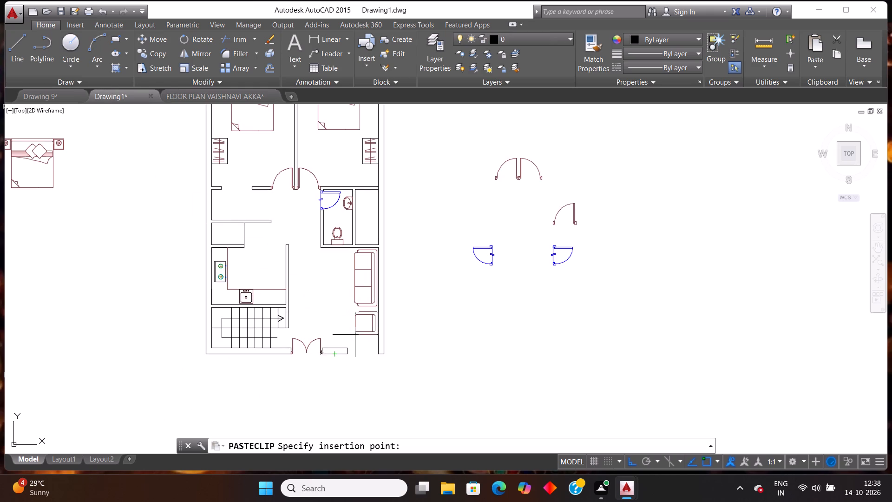
pyautogui.click(318, 280)
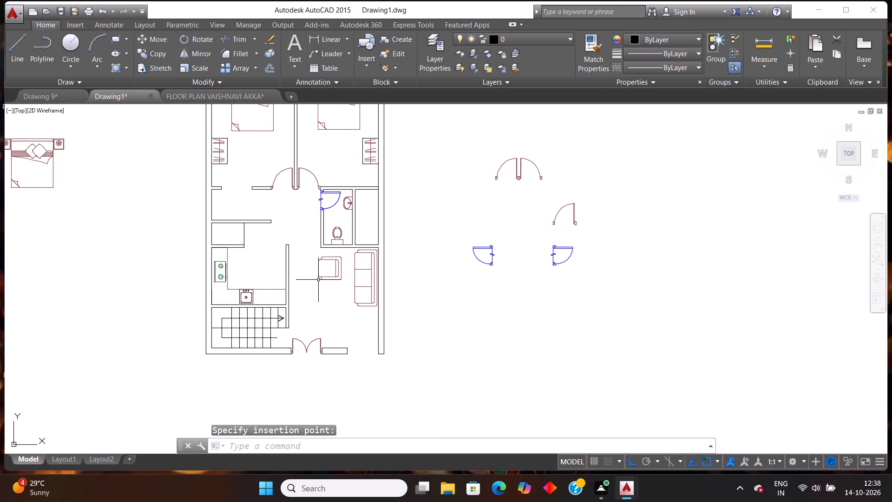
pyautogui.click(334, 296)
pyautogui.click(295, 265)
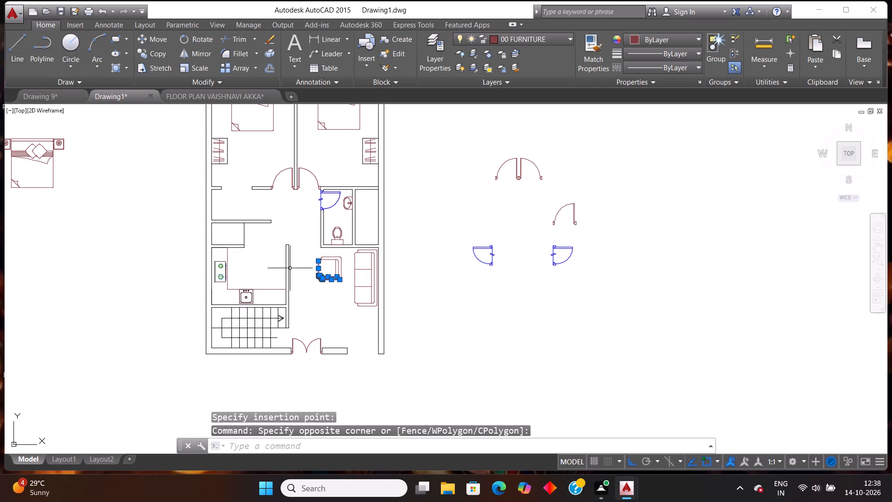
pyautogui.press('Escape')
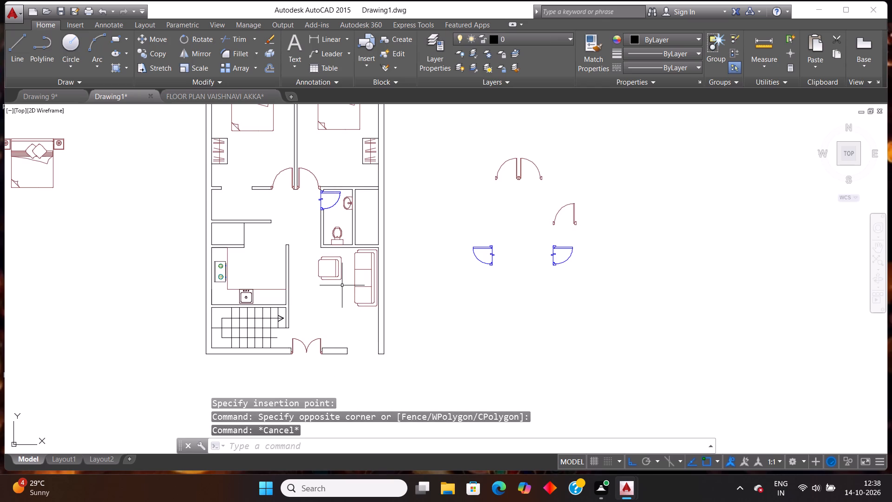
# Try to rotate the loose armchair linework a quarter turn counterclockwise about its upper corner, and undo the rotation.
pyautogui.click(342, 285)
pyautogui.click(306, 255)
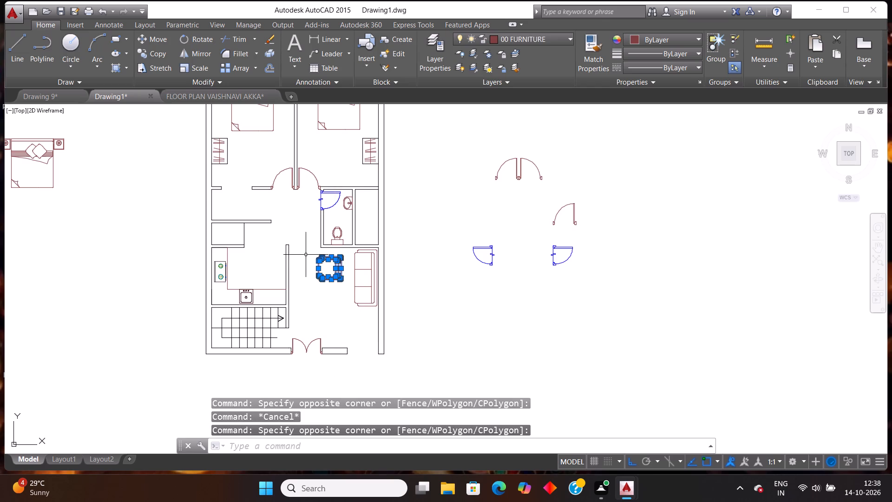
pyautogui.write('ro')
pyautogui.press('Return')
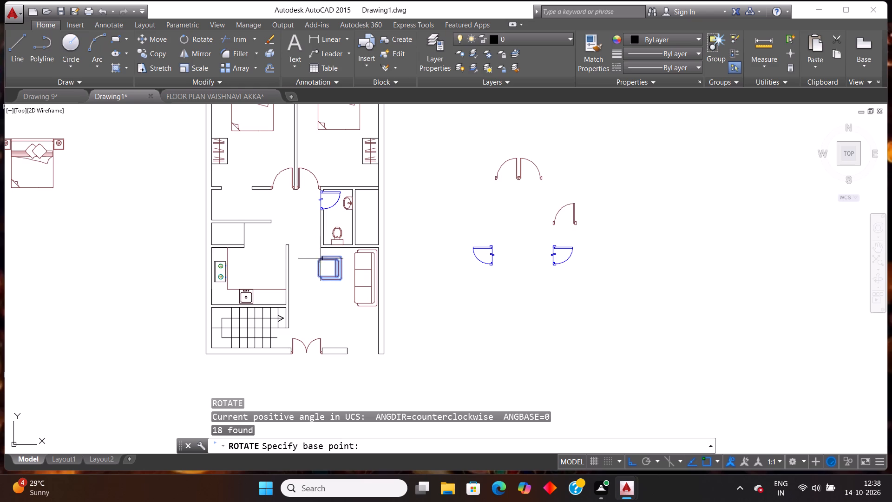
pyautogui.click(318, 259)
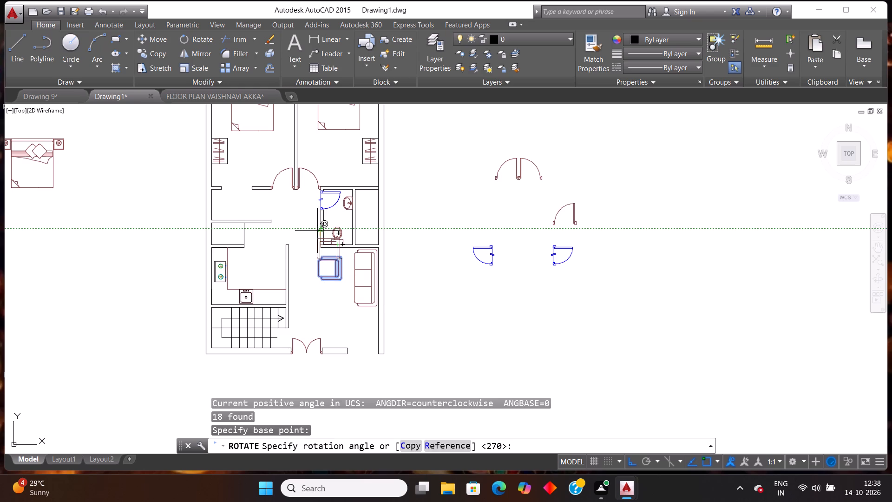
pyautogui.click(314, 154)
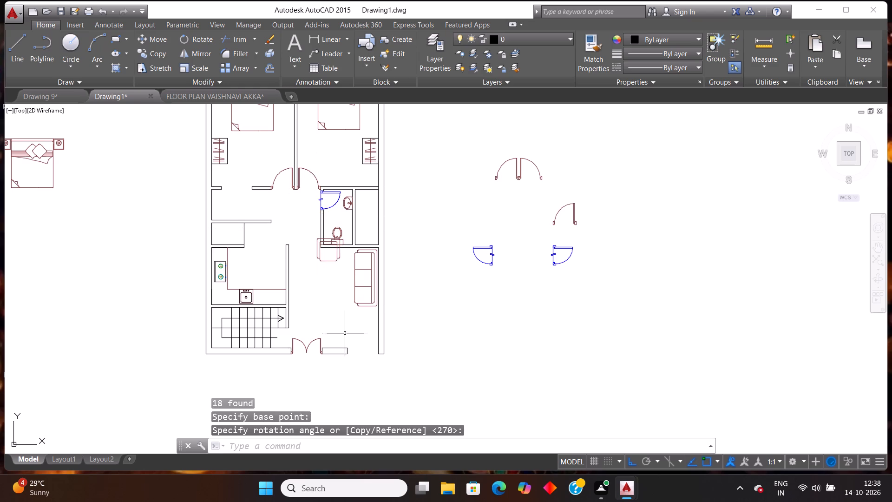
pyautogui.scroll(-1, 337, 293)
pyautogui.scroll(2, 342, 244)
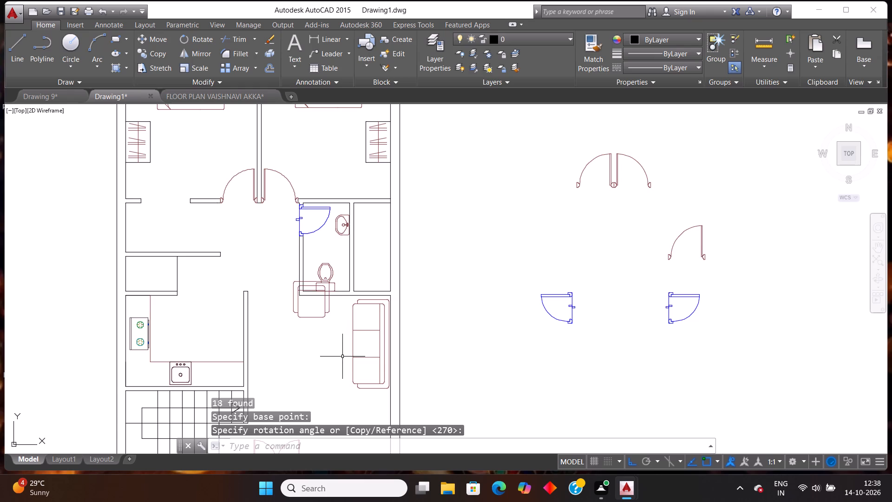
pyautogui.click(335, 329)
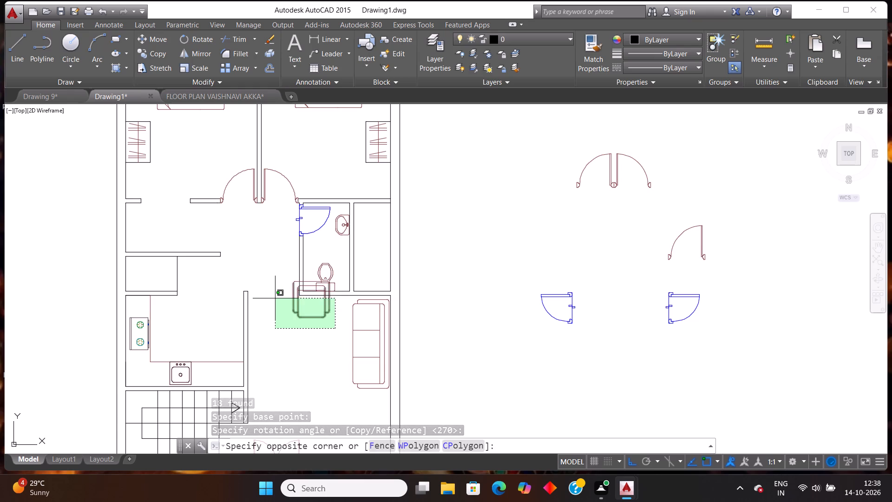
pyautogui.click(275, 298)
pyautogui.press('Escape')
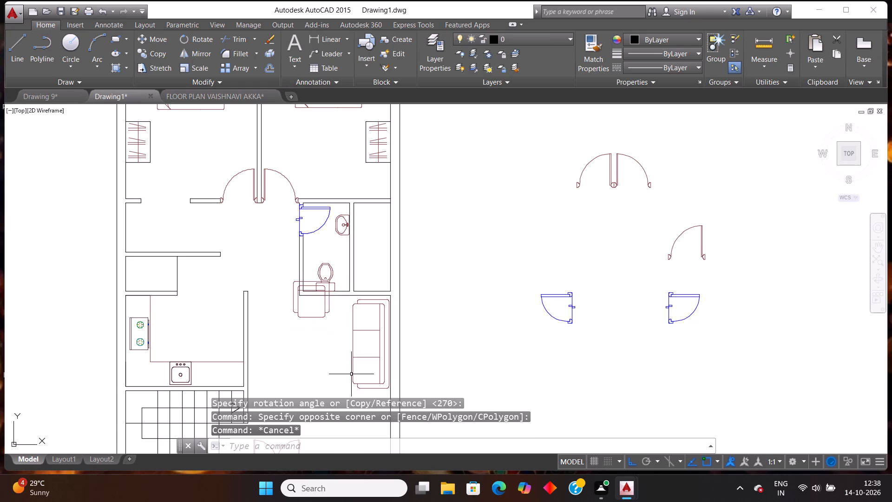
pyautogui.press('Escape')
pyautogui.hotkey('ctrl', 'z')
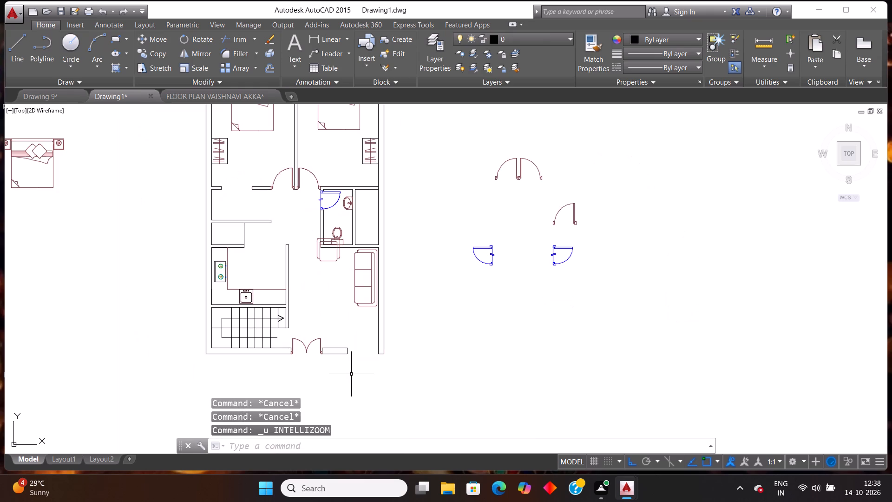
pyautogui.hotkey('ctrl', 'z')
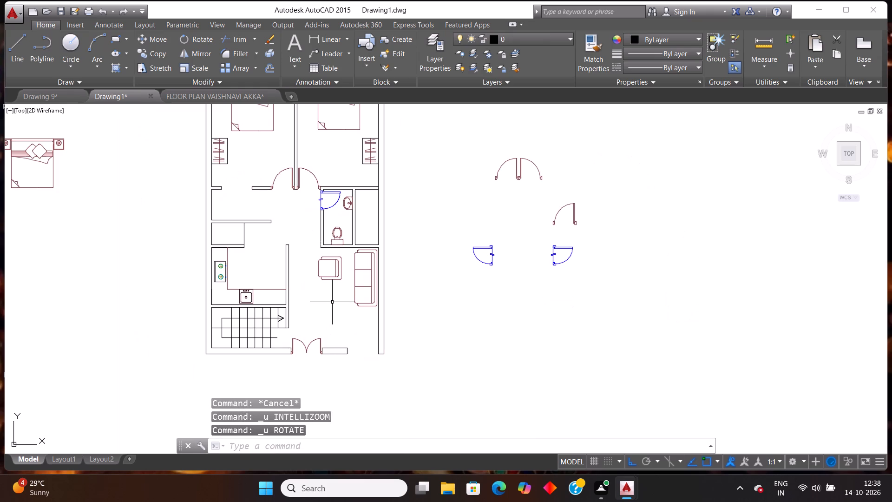
# Convert all the armchair's linework beside the sofa into a block named chair, and return to the floor plan.
pyautogui.scroll(-1, 343, 279)
pyautogui.scroll(1, 348, 270)
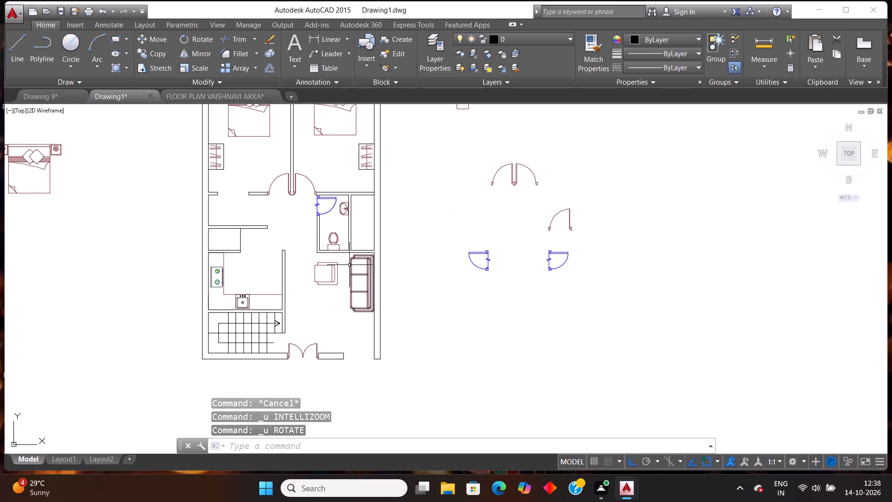
pyautogui.scroll(1, 352, 263)
pyautogui.click(330, 273)
pyautogui.click(265, 308)
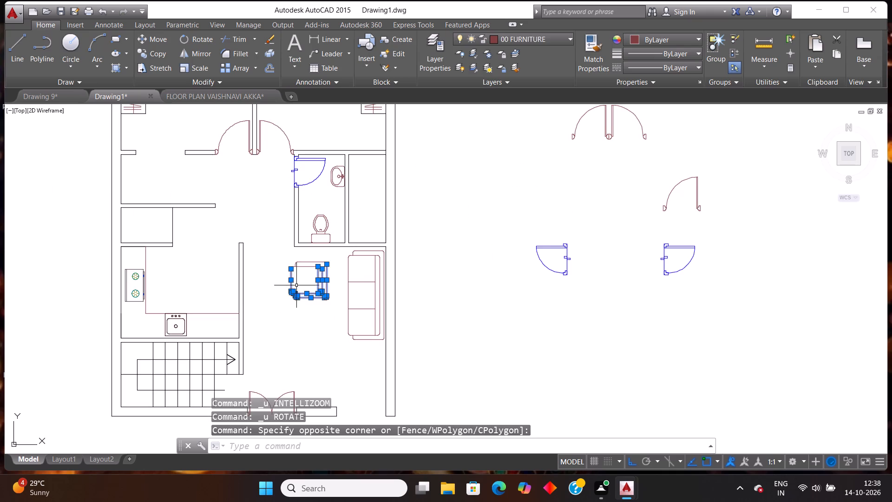
pyautogui.press('Escape')
pyautogui.click(332, 298)
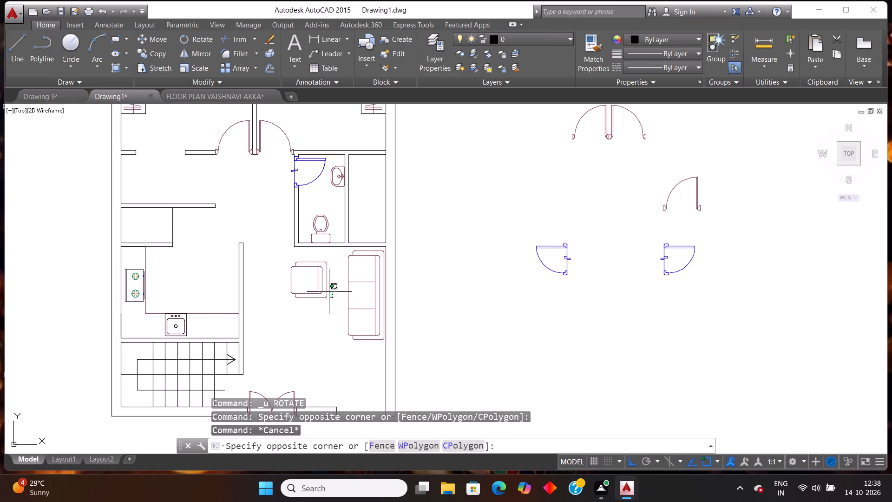
pyautogui.click(291, 254)
pyautogui.press('b')
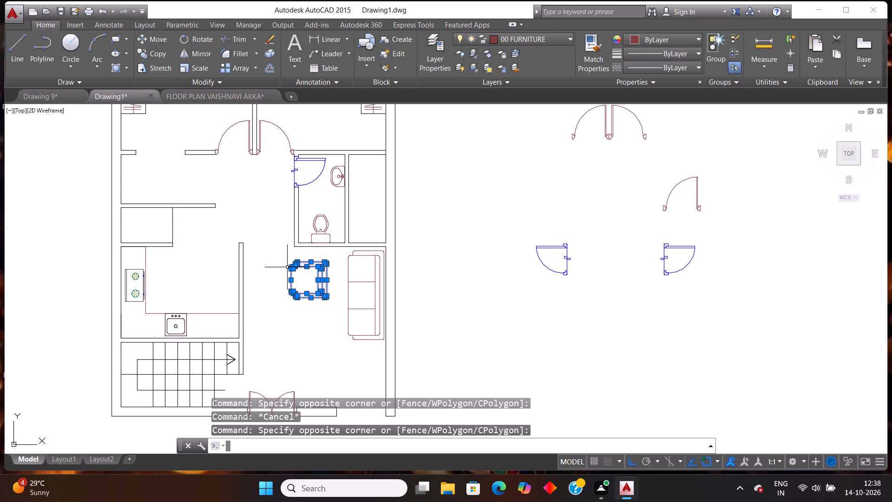
pyautogui.press('Return')
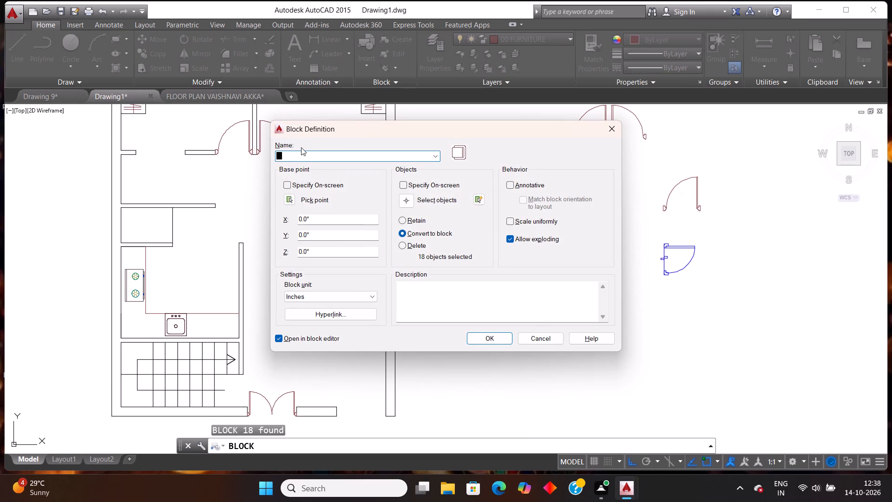
pyautogui.press('v')
pyautogui.press('BackSpace')
pyautogui.write('chaie')
pyautogui.press('BackSpace')
pyautogui.press('r')
pyautogui.click(486, 341)
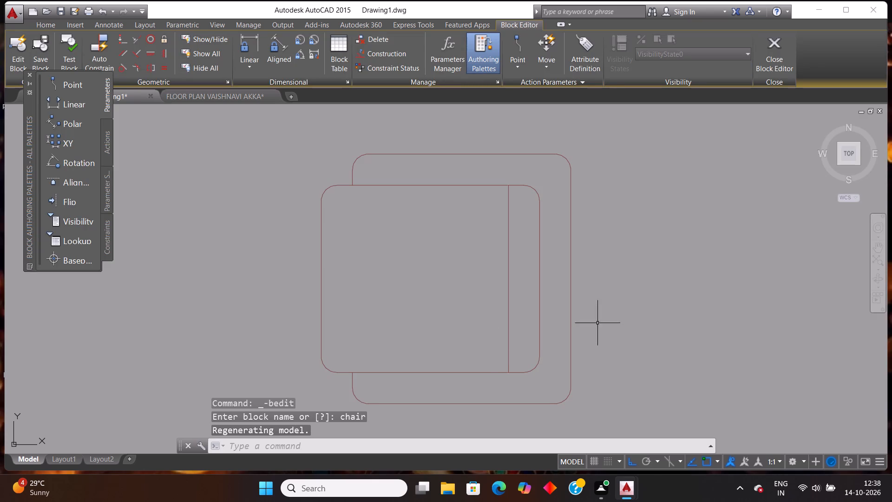
pyautogui.click(773, 67)
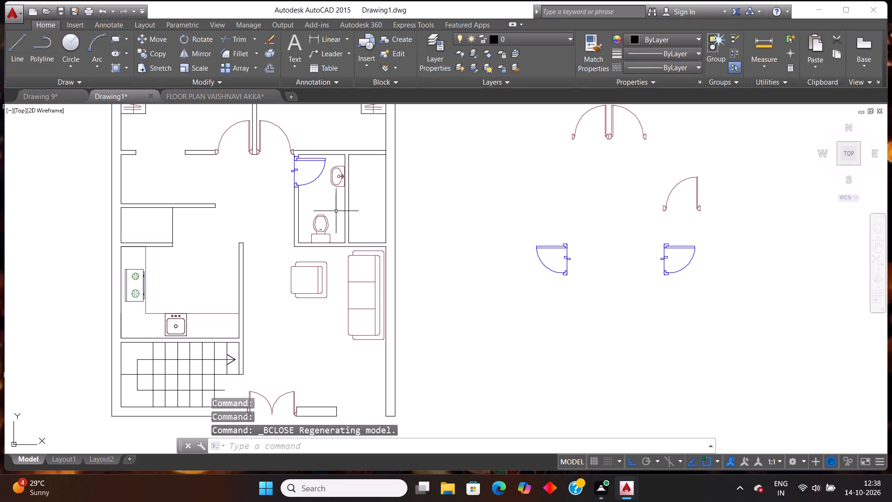
# Rotate the chair block about 90° counterclockwise around its upper corner so its backrest faces the toilet.
pyautogui.scroll(-1, 341, 274)
pyautogui.scroll(2, 329, 290)
pyautogui.click(312, 277)
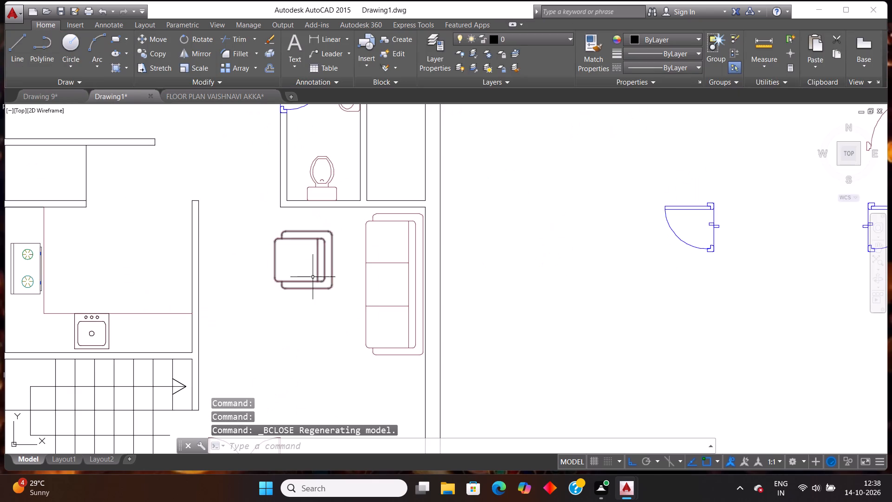
pyautogui.click(321, 324)
pyautogui.click(323, 318)
pyautogui.click(272, 247)
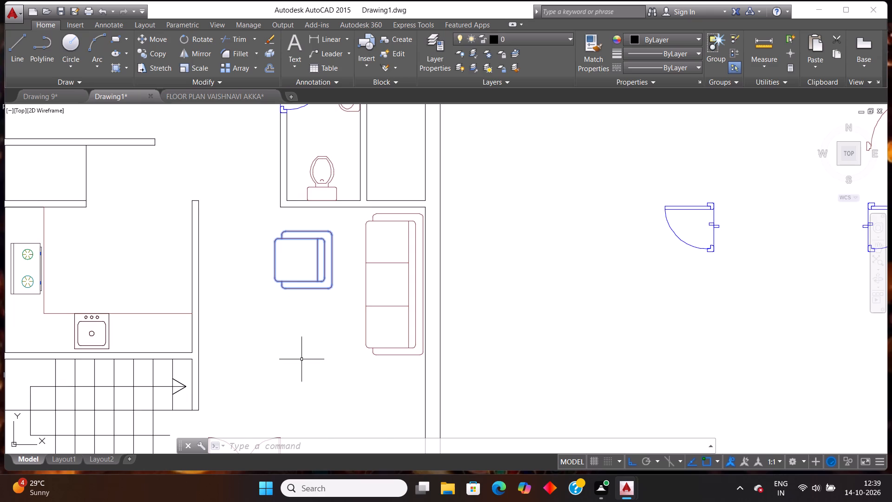
pyautogui.scroll(-2, 302, 359)
pyautogui.scroll(2, 310, 326)
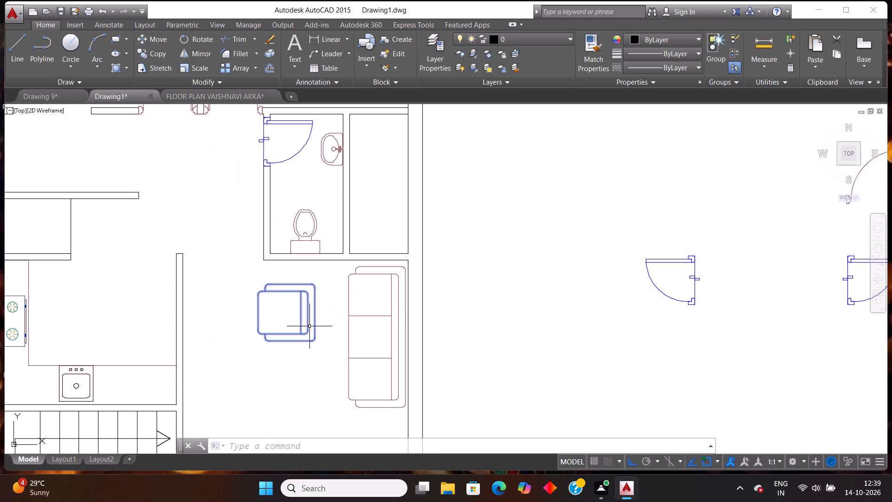
pyautogui.press('r')
pyautogui.press('o')
pyautogui.press('Return')
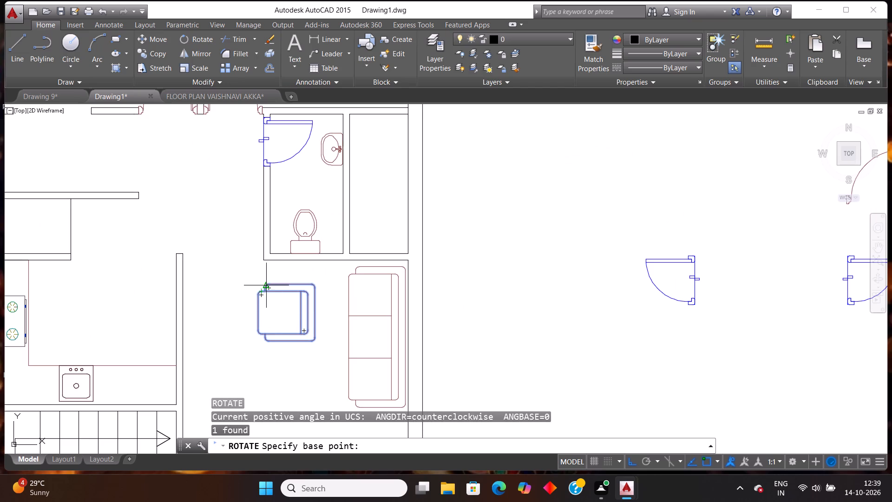
pyautogui.click(265, 283)
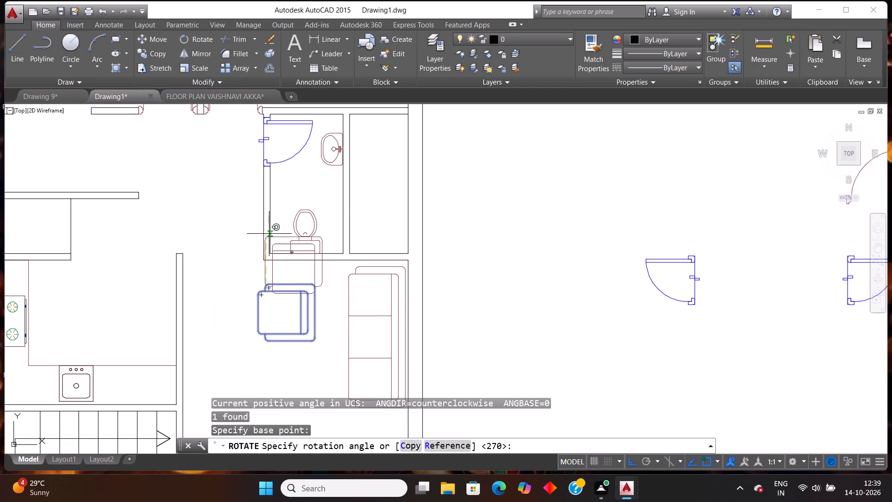
pyautogui.click(266, 182)
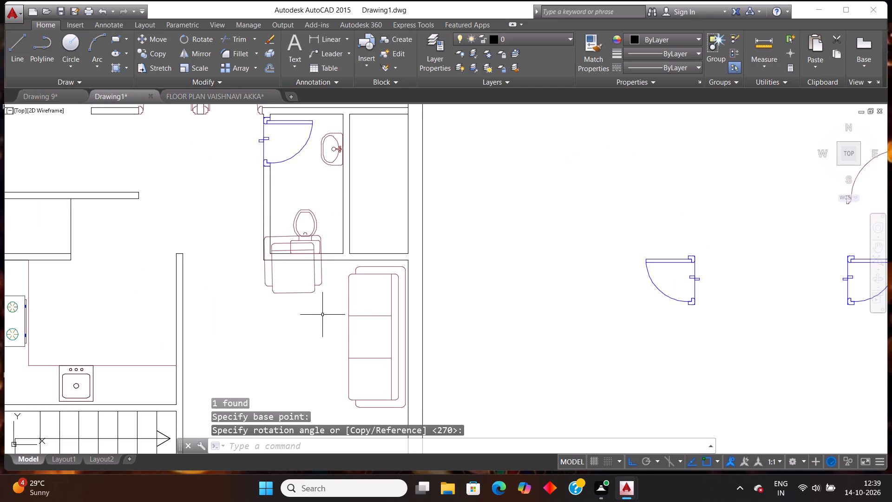
# Move the rotated chair block straight down about 1'-5" to sit just below the toilet's bottom wall.
pyautogui.click(320, 310)
pyautogui.click(287, 271)
pyautogui.press('m')
pyautogui.press('Return')
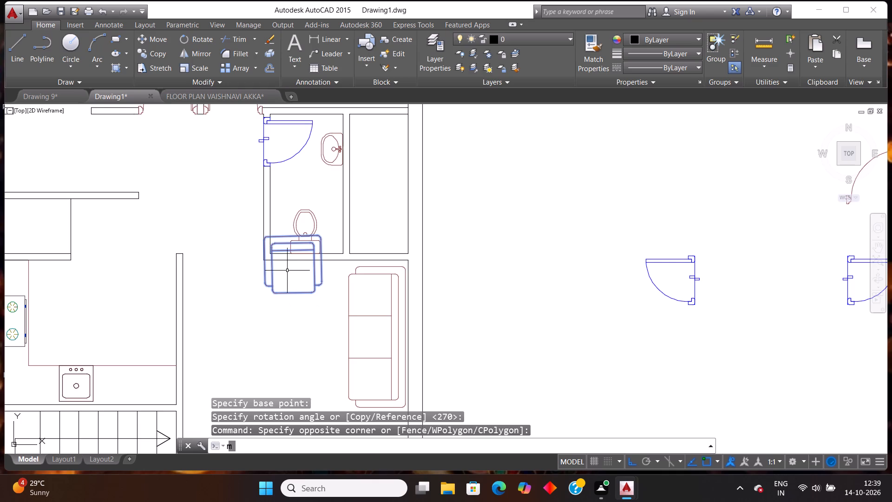
pyautogui.click(270, 287)
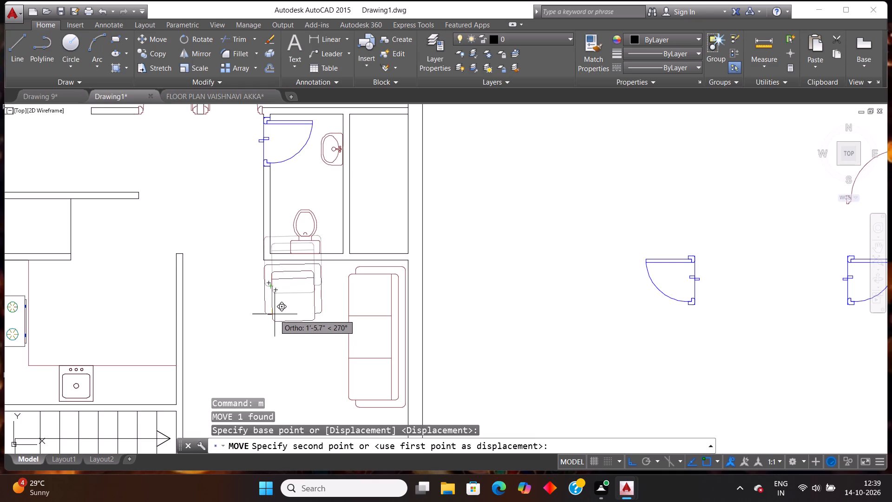
pyautogui.click(276, 312)
# Copy the round side table between the reference plan's sofa and lower armchair into Drawing1, below the chair and beside the sofa.
pyautogui.scroll(-3, 307, 317)
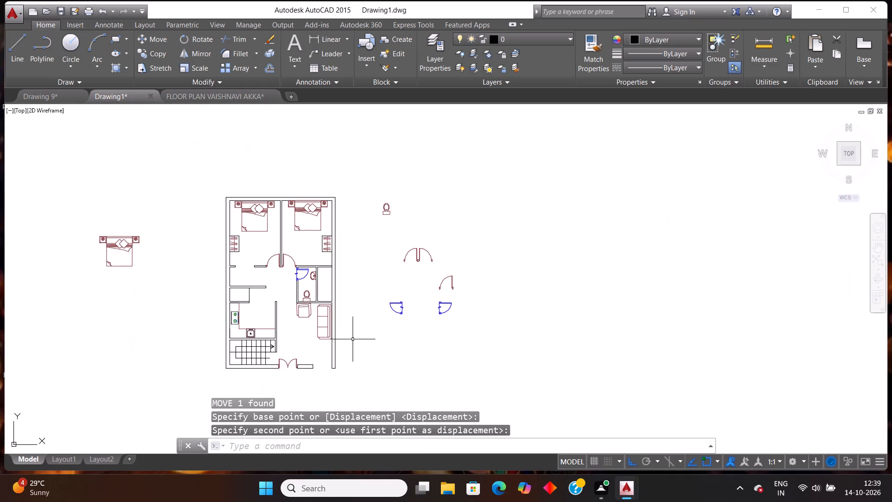
pyautogui.scroll(1, 287, 357)
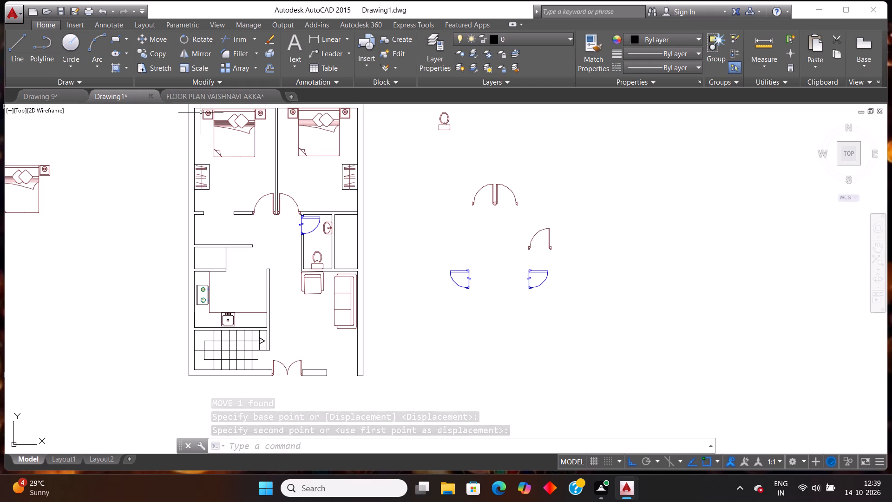
pyautogui.click(198, 98)
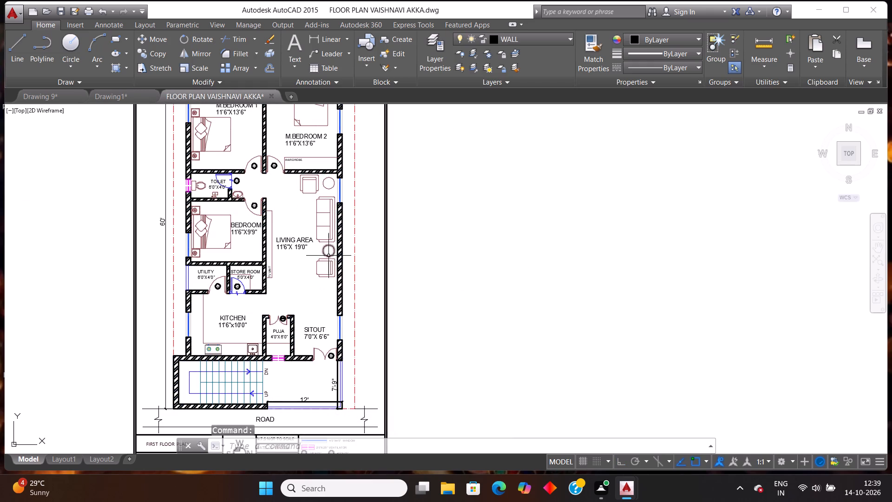
pyautogui.click(328, 255)
pyautogui.hotkey('ctrl', 'c')
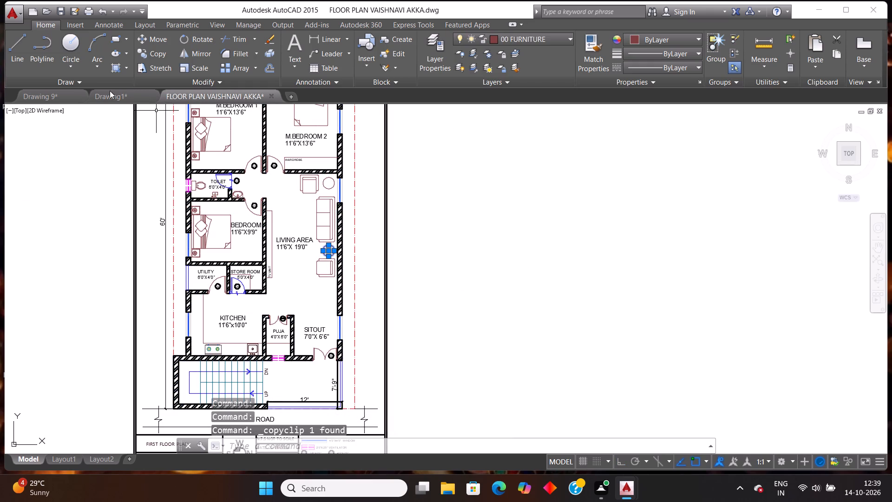
pyautogui.click(107, 96)
pyautogui.hotkey('ctrl', 'v')
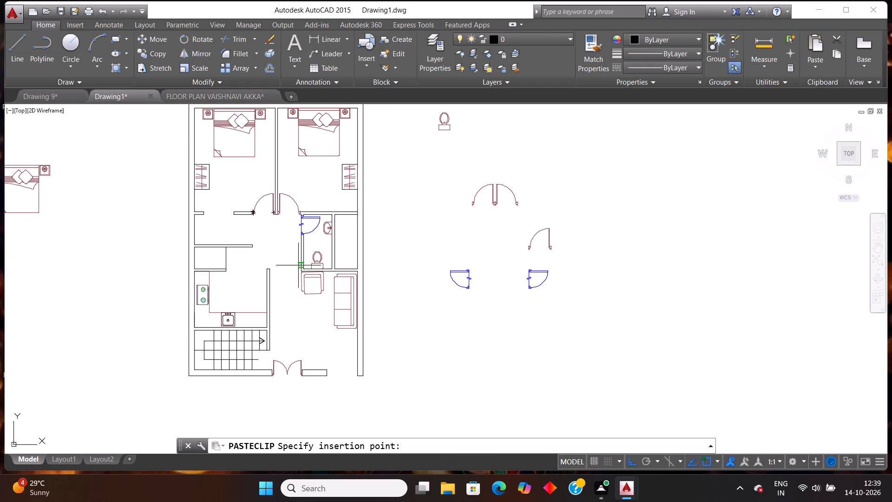
pyautogui.click(310, 318)
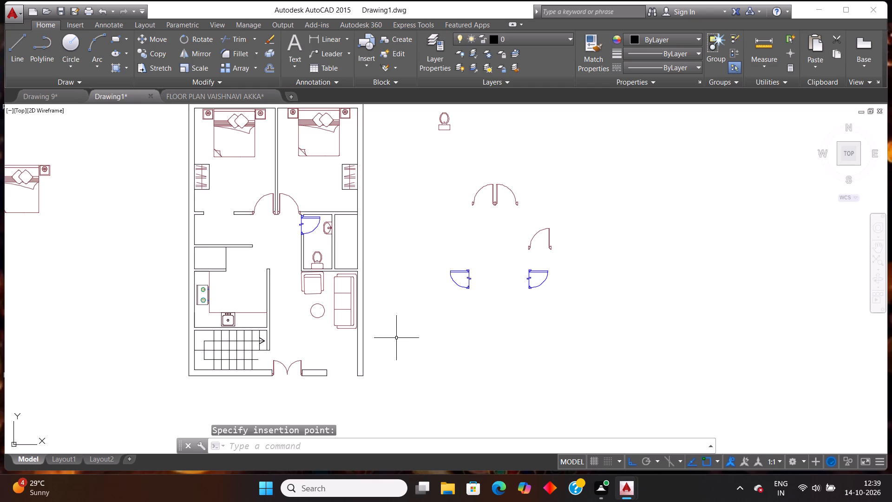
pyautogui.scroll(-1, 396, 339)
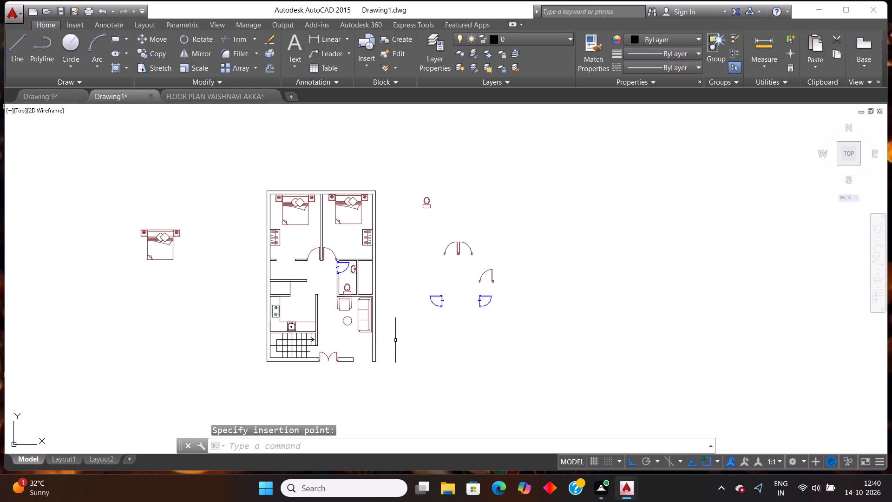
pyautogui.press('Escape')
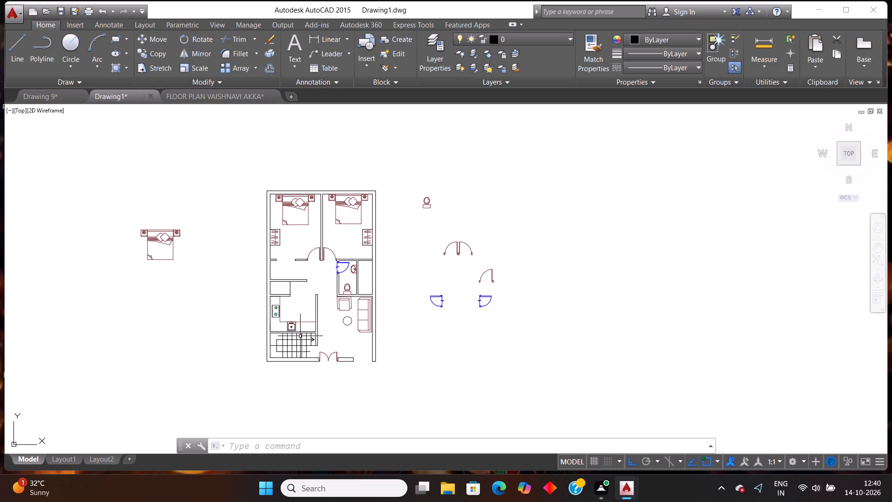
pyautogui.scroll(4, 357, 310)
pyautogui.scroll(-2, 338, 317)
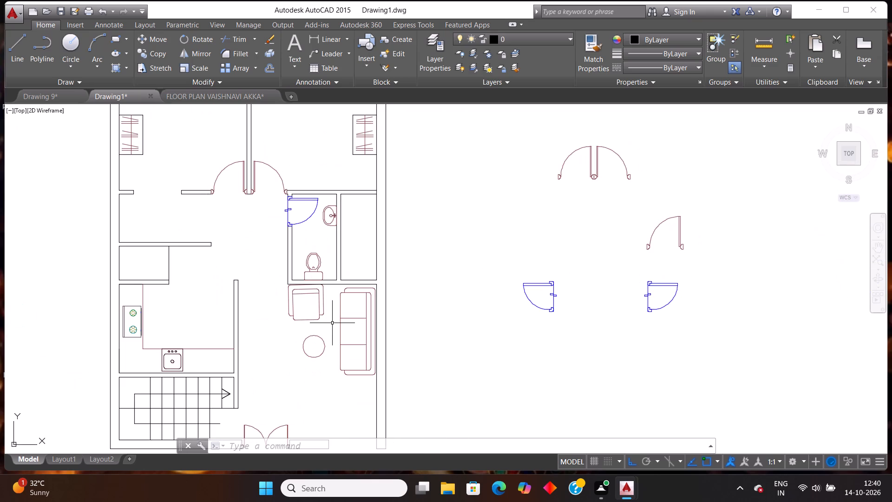
# Copy the chair block below the toilet into the empty space to the right of the house plan and loose door symbols.
pyautogui.click(328, 323)
pyautogui.click(281, 310)
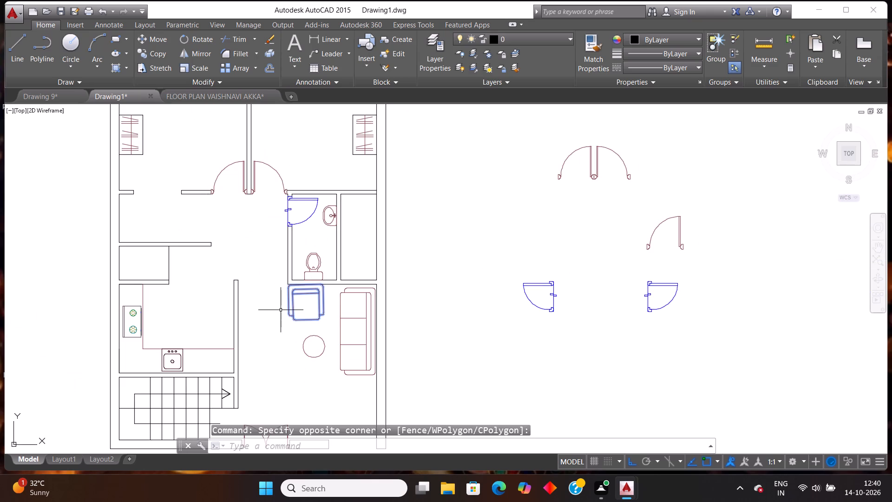
pyautogui.hotkey('ctrl', 'c')
pyautogui.hotkey('ctrl', 'v')
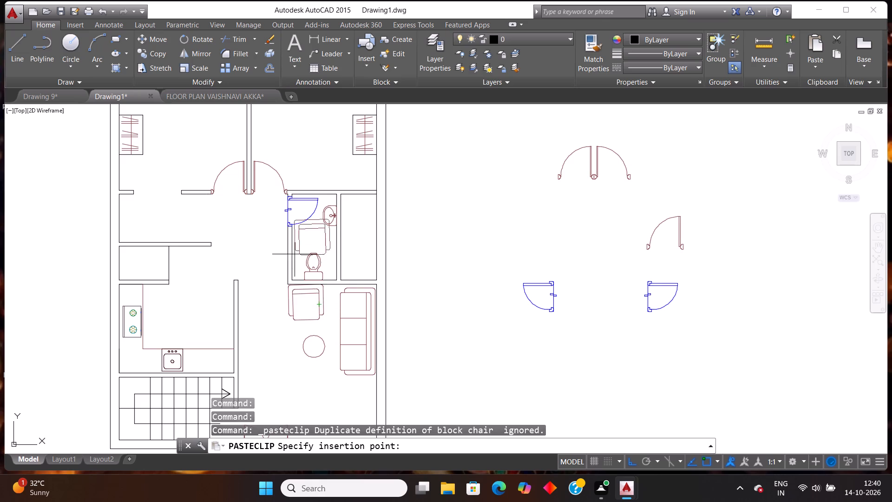
pyautogui.scroll(-2, 308, 234)
pyautogui.click(535, 192)
# Rotate the copied chair counterclockwise around its upper-left corner to a diagonal angle, with its backrest facing up and left.
pyautogui.click(571, 207)
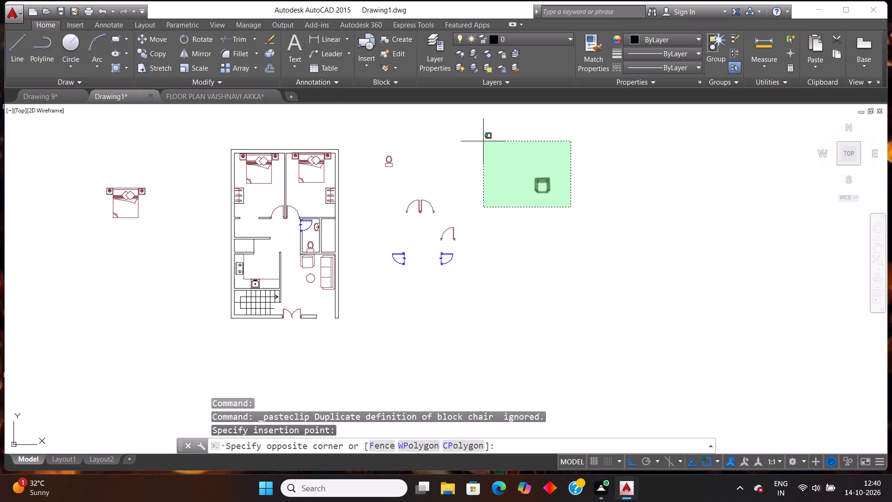
pyautogui.click(474, 135)
pyautogui.write('ro')
pyautogui.press('Return')
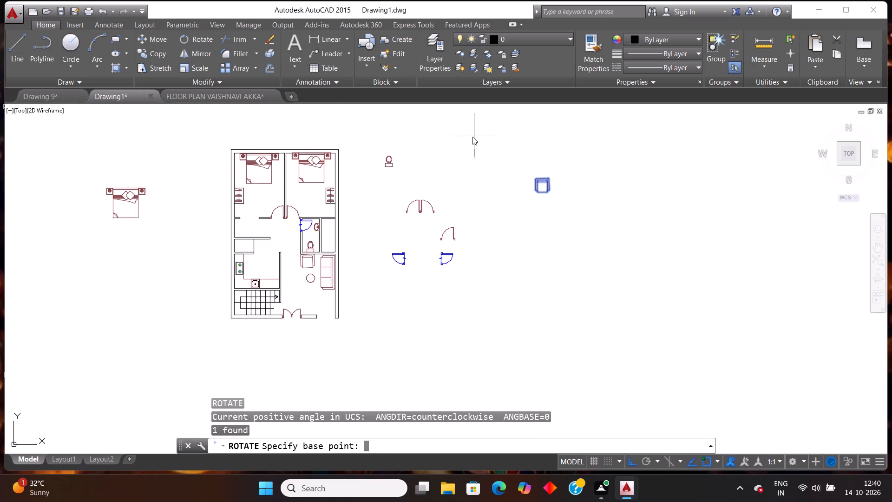
pyautogui.press('F8')
pyautogui.click(535, 178)
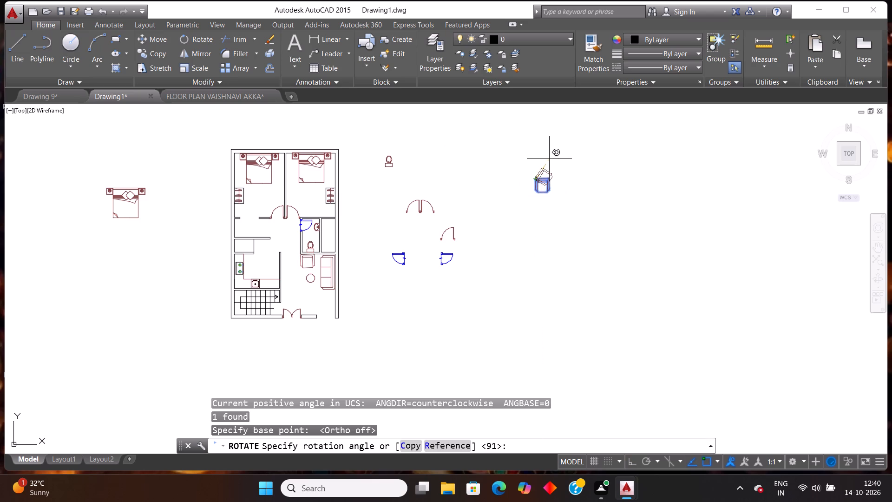
pyautogui.click(553, 165)
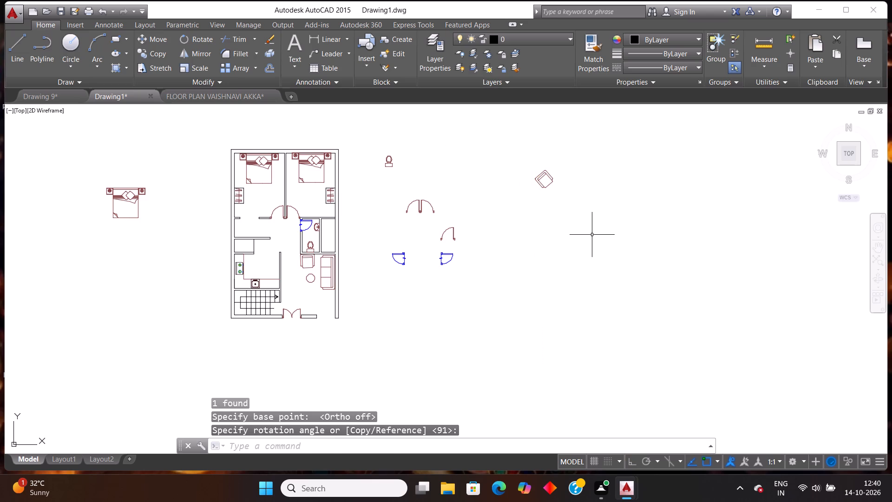
# Mirror the diagonal chair across a vertical line through its right corner, keeping the original.
pyautogui.moveTo(591, 234); pyautogui.dragTo(591, 229)
pyautogui.click(512, 149)
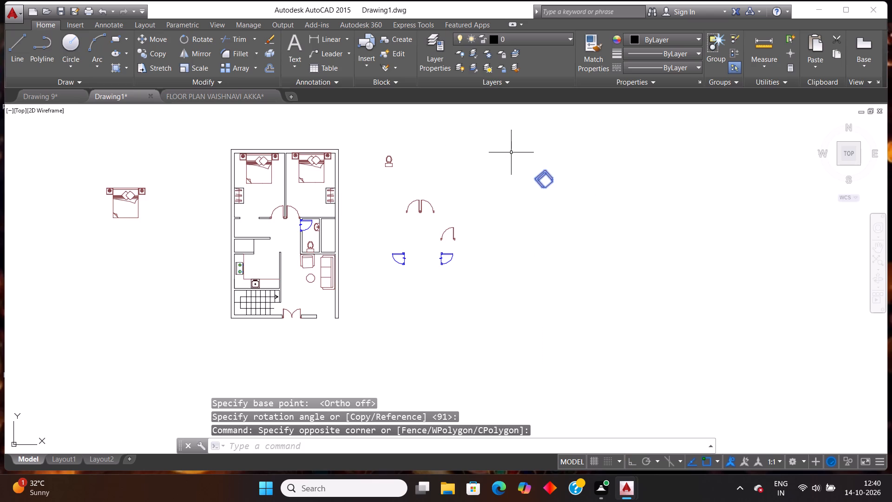
pyautogui.press('m')
pyautogui.press('i')
pyautogui.press('Return')
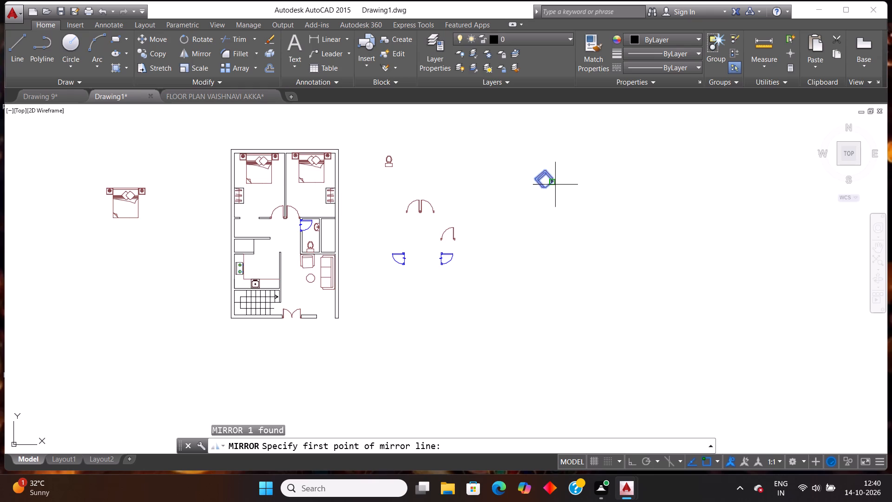
pyautogui.click(555, 183)
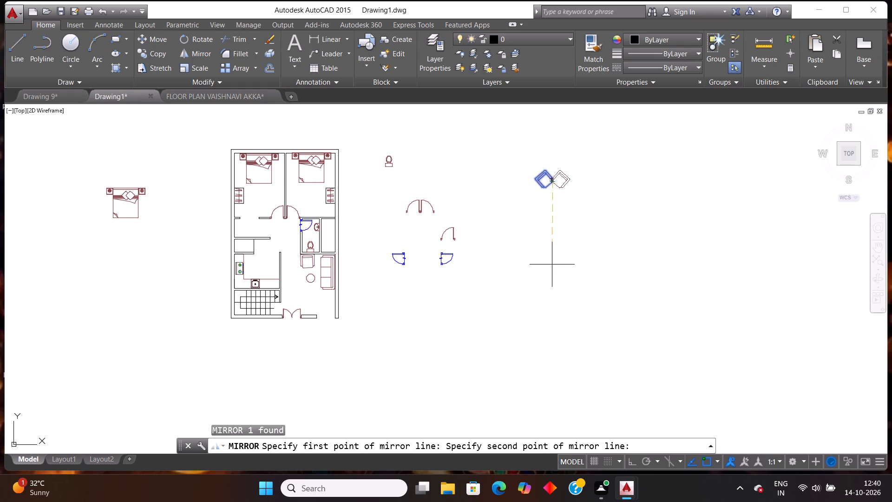
pyautogui.press('F8')
pyautogui.click(586, 311)
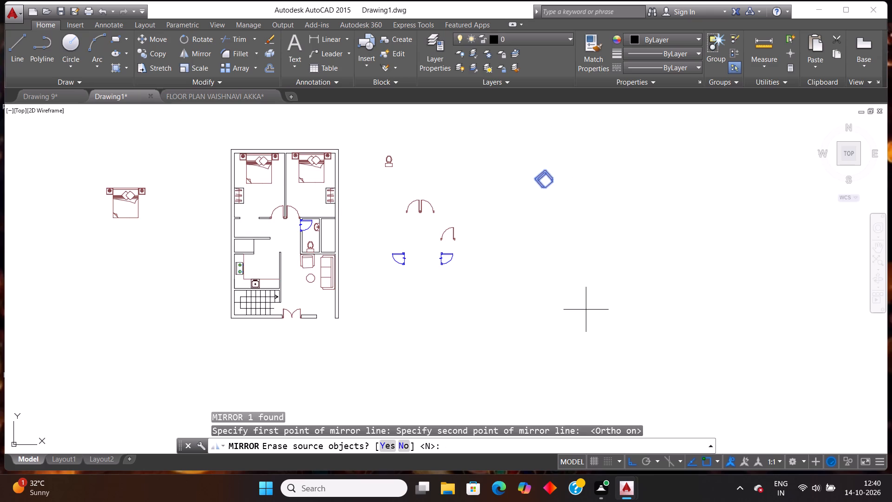
pyautogui.press('n')
pyautogui.press('Return')
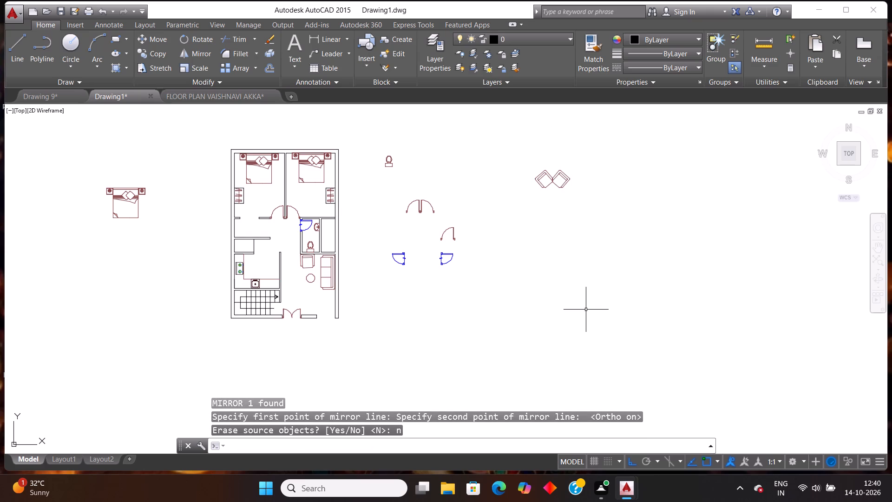
pyautogui.press('Escape')
# Copy the mirrored chair into the right bedroom, in the lower corner between the door swing and the wardrobe.
pyautogui.scroll(1, 616, 184)
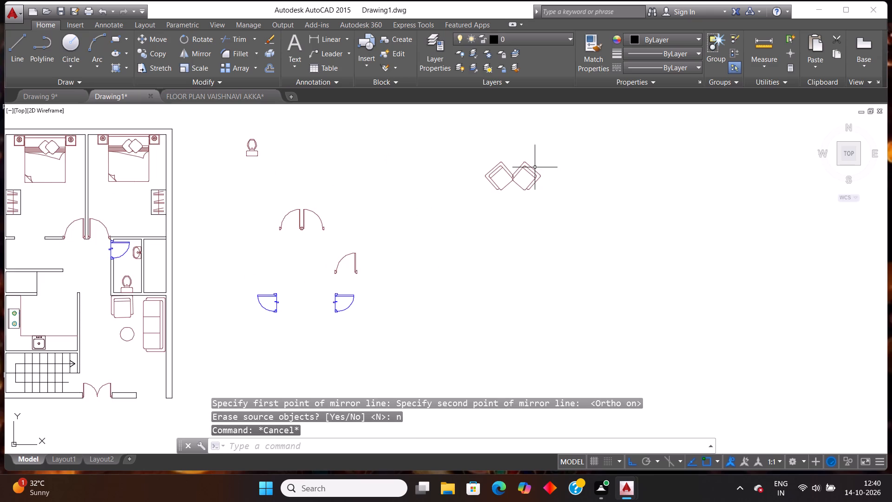
pyautogui.scroll(4, 529, 157)
pyautogui.click(608, 340)
pyautogui.click(541, 271)
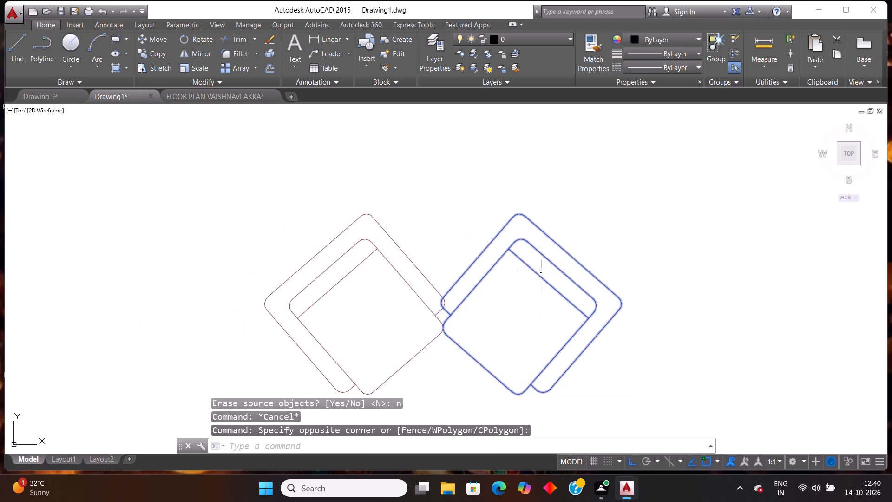
pyautogui.hotkey('ctrl', 'c')
pyautogui.hotkey('ctrl', 'v')
pyautogui.scroll(-2, 339, 321)
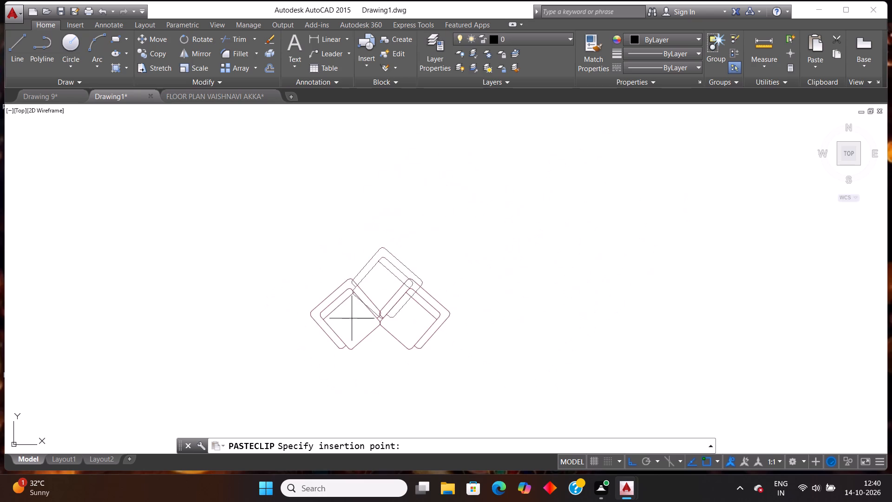
pyautogui.scroll(-4, 354, 317)
pyautogui.scroll(2, 159, 335)
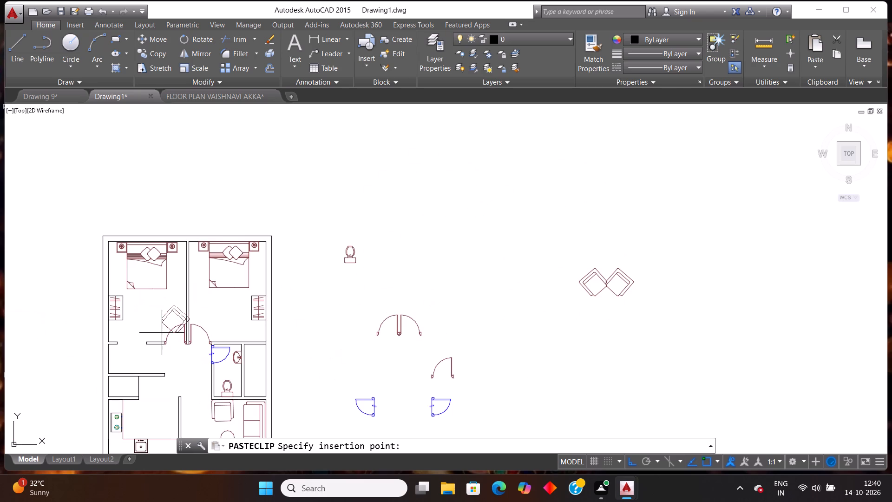
pyautogui.scroll(-1, 163, 333)
pyautogui.scroll(2, 96, 342)
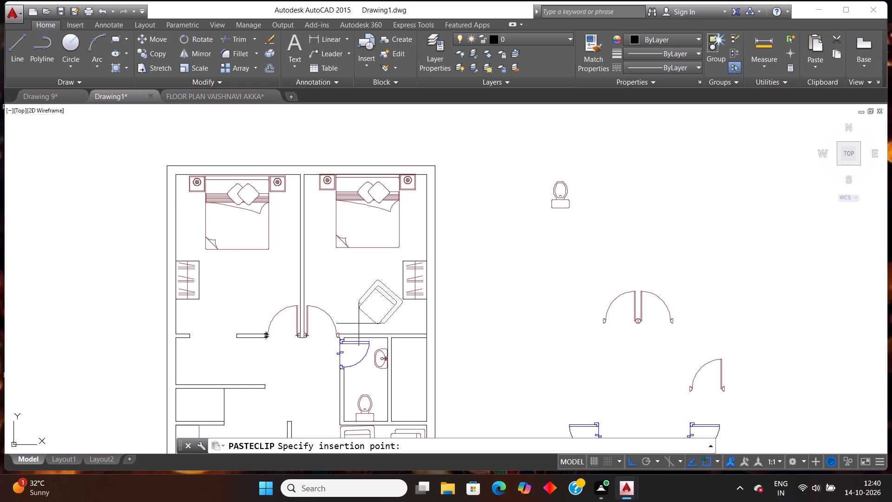
pyautogui.click(356, 324)
# Copy the living room's round table into the right bedroom, between the door swing and the diagonal chair.
pyautogui.scroll(-2, 420, 265)
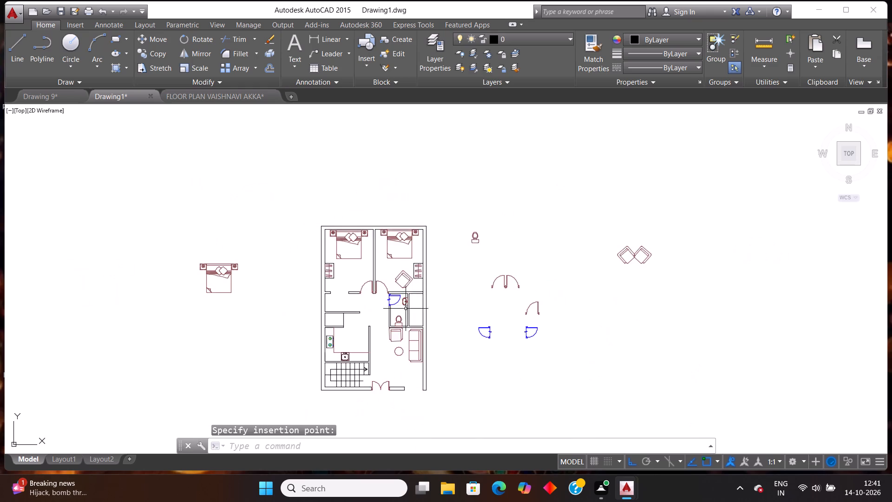
pyautogui.scroll(2, 384, 359)
pyautogui.click(424, 368)
pyautogui.click(385, 326)
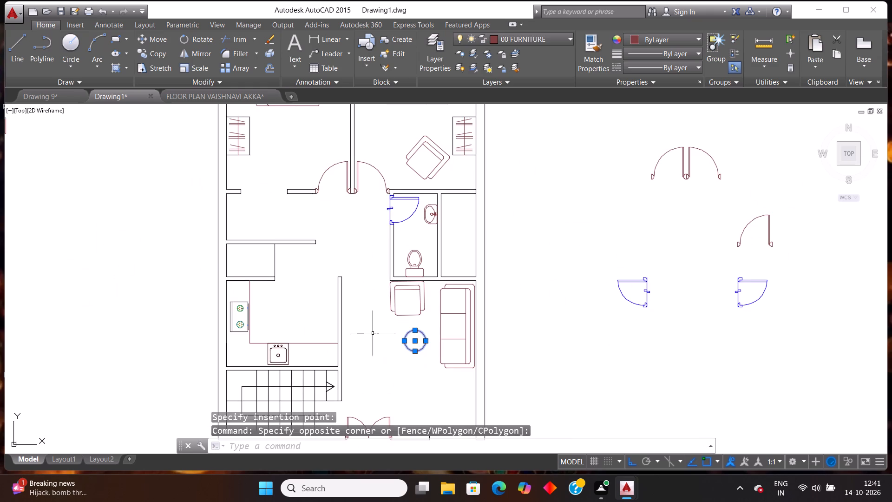
pyautogui.hotkey('ctrl', 'c')
pyautogui.hotkey('ctrl', 'v')
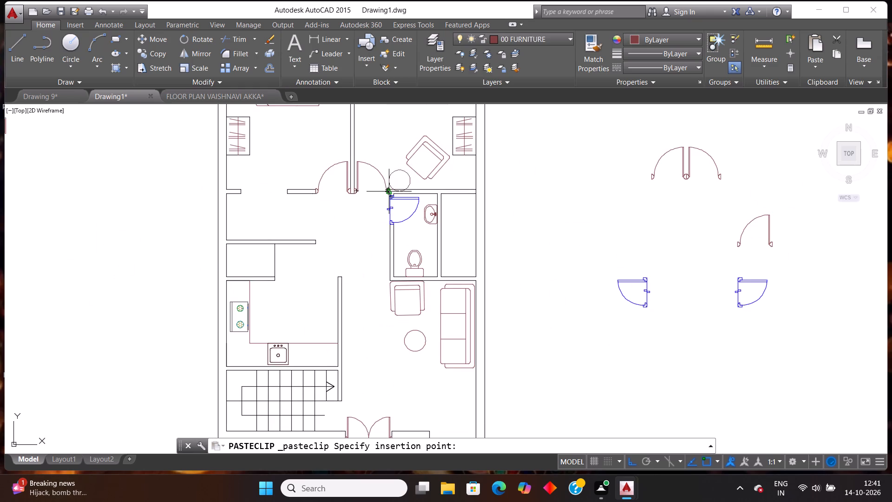
pyautogui.scroll(2, 394, 188)
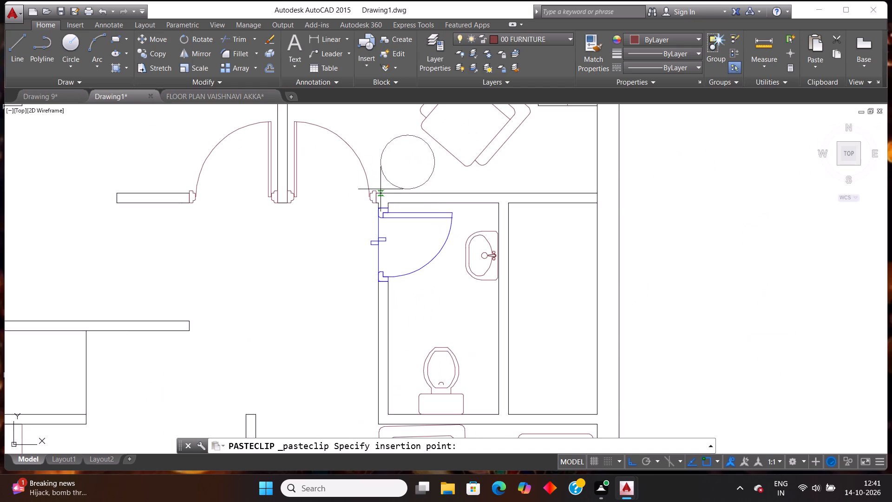
pyautogui.click(383, 189)
# Copy the left chair of the mirrored pair into the left bedroom, beside the wardrobe's lower end and below the bed.
pyautogui.scroll(-1, 426, 189)
pyautogui.scroll(-2, 447, 269)
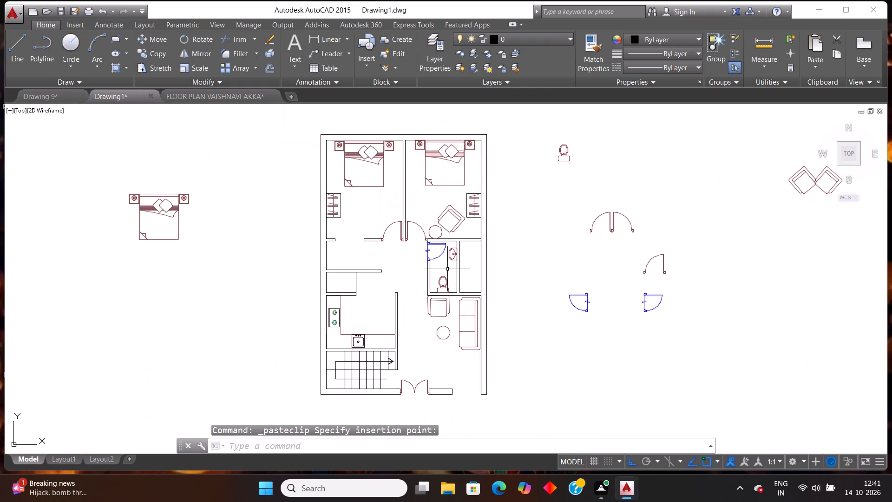
pyautogui.scroll(-2, 446, 269)
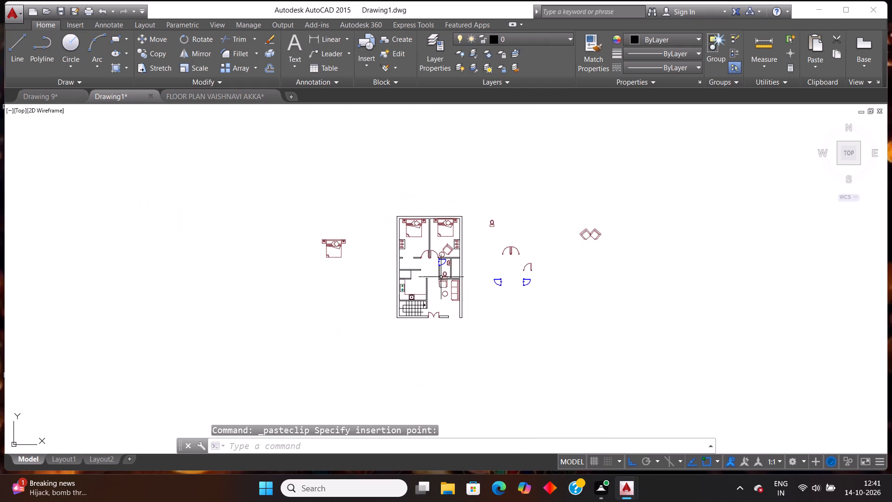
pyautogui.scroll(2, 428, 296)
pyautogui.scroll(-1, 507, 235)
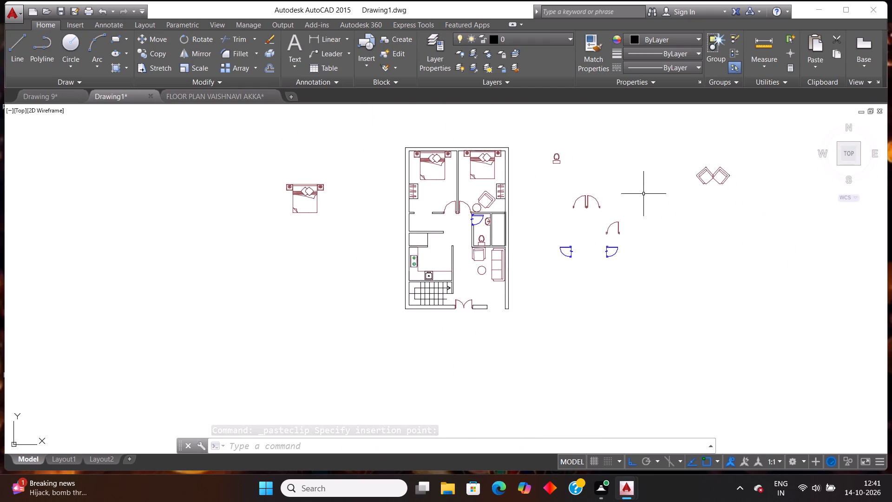
pyautogui.scroll(1, 645, 192)
pyautogui.scroll(-1, 646, 193)
pyautogui.scroll(3, 739, 166)
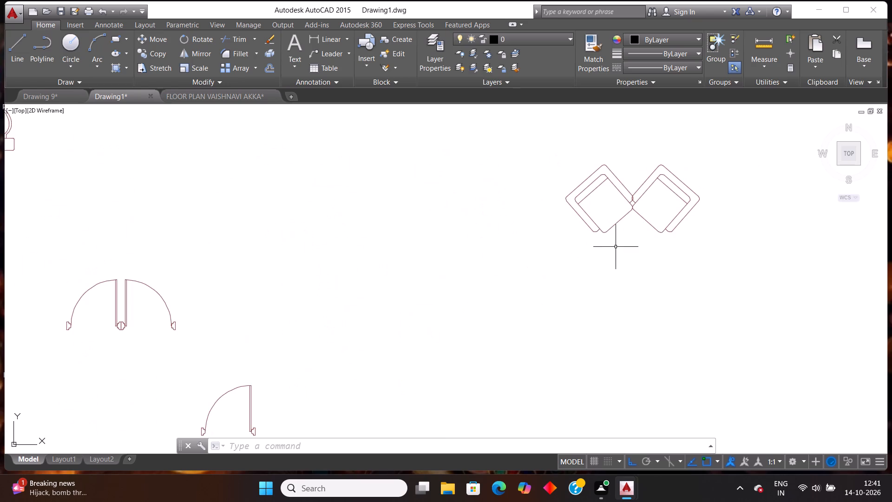
pyautogui.click(615, 248)
pyautogui.click(581, 198)
pyautogui.hotkey('ctrl', 'c')
pyautogui.hotkey('ctrl', 'v')
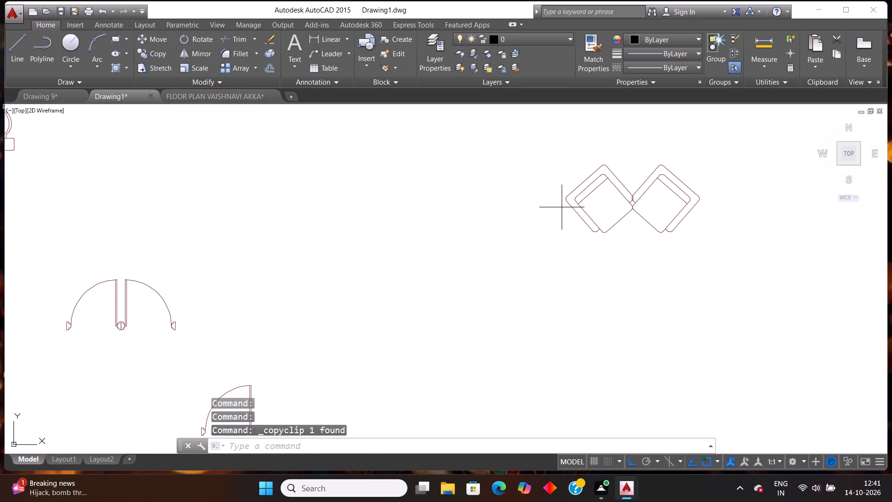
pyautogui.scroll(-3, 422, 258)
pyautogui.scroll(1, 177, 288)
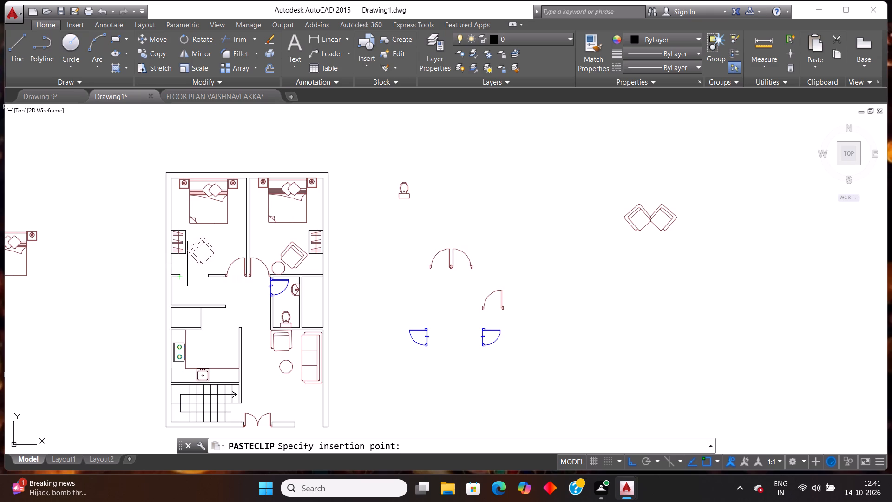
pyautogui.click(186, 265)
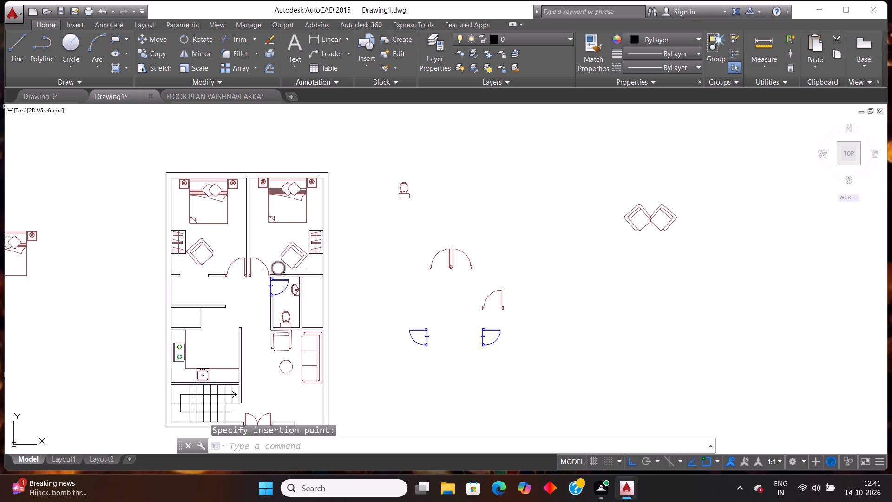
# Copy the right bedroom's round table into the left bedroom, between its diagonal chair and the door swing.
pyautogui.click(284, 271)
pyautogui.hotkey('ctrl', 'c')
pyautogui.hotkey('ctrl', 'v')
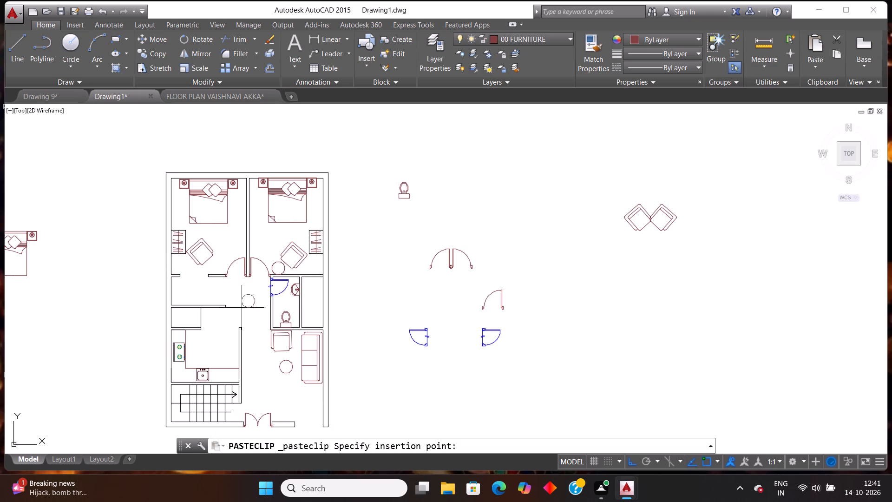
pyautogui.click(209, 271)
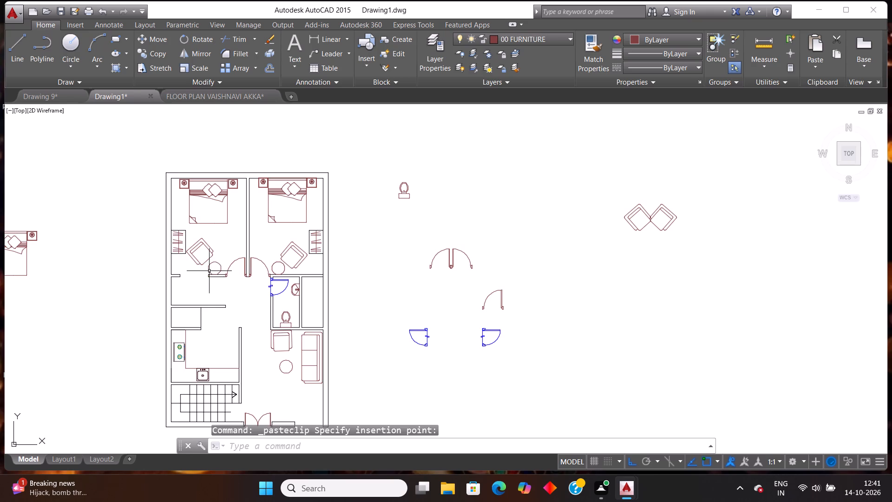
pyautogui.scroll(-1, 274, 268)
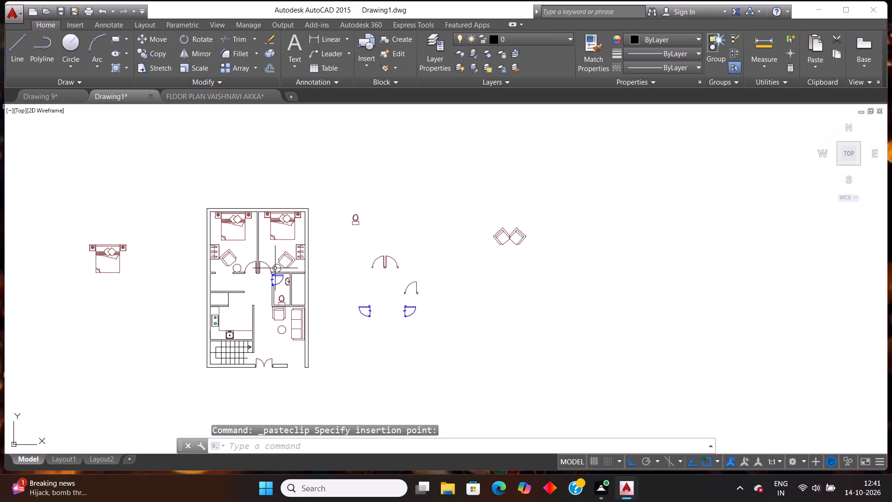
pyautogui.press('Escape')
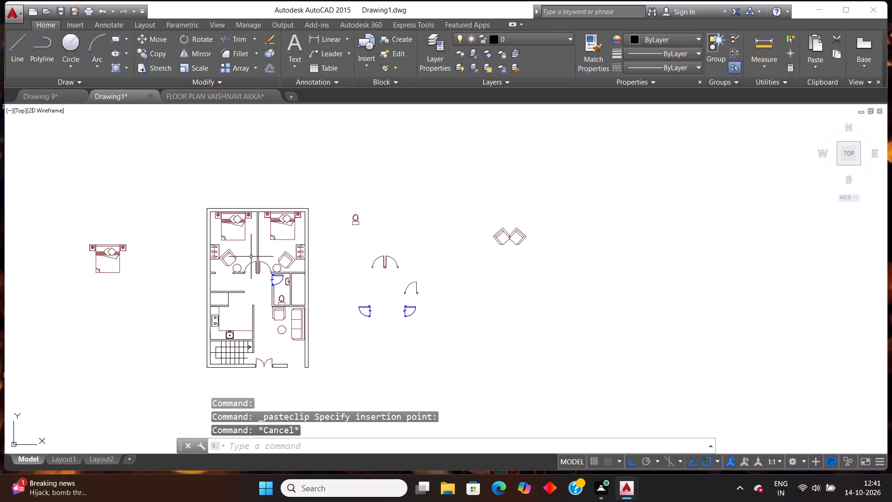
# Select the spare toilet, door symbols and two diagonal chairs lying to the right of the house plan.
pyautogui.scroll(2, 180, 275)
pyautogui.scroll(-2, 266, 267)
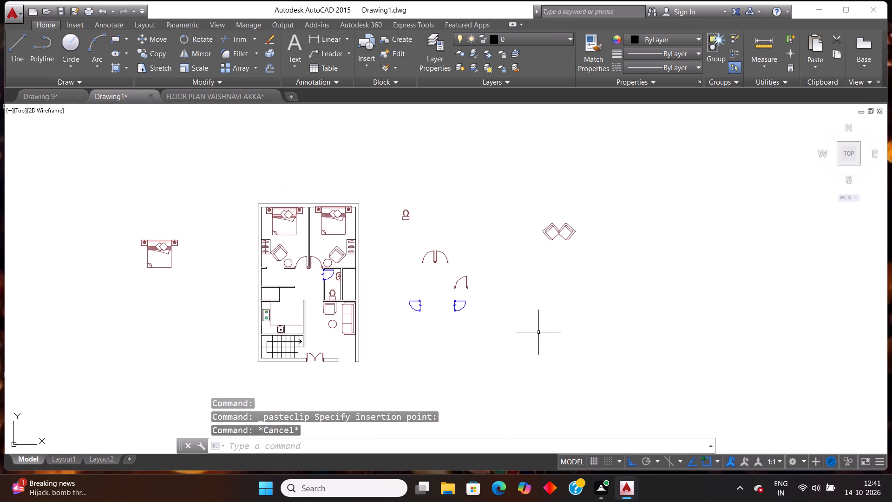
pyautogui.moveTo(624, 368); pyautogui.dragTo(610, 352)
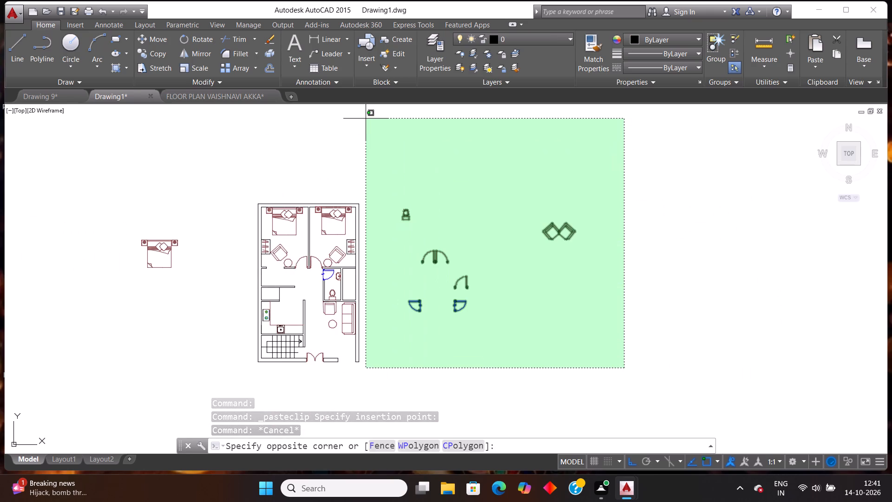
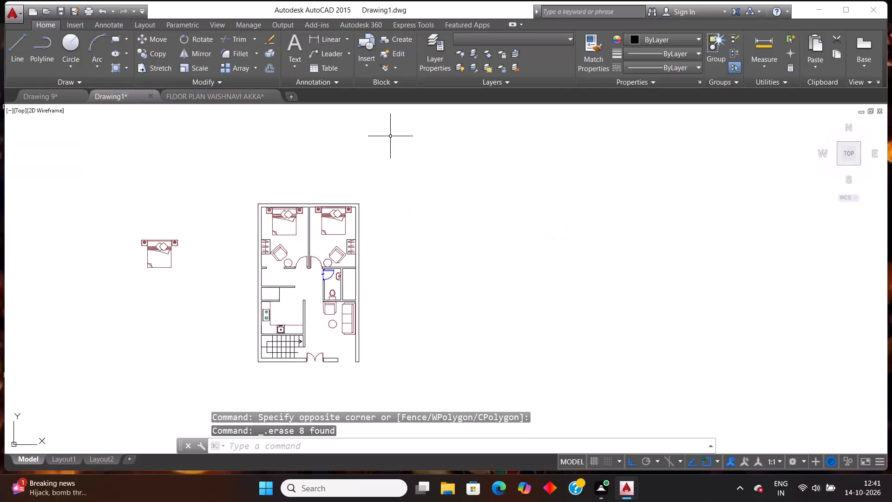
# Delete the spare double bed lying to the left of the house plan.
pyautogui.scroll(-1, 299, 173)
pyautogui.click(236, 242)
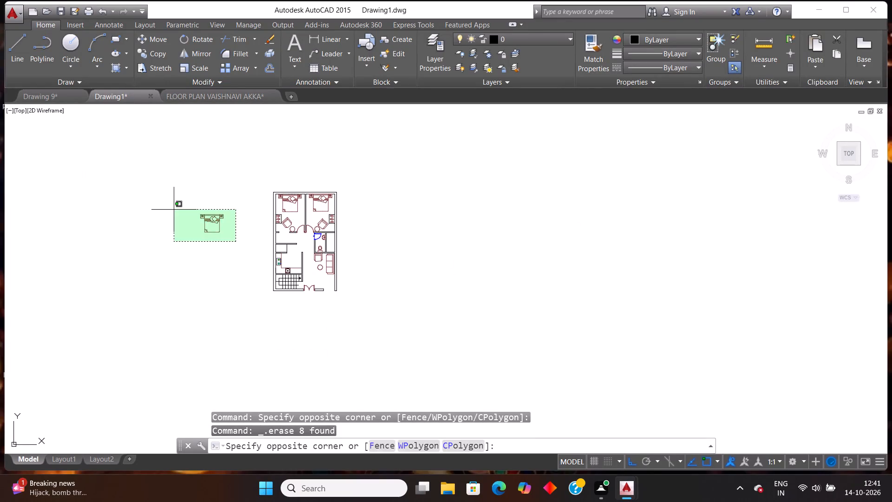
pyautogui.click(157, 199)
pyautogui.press('Delete')
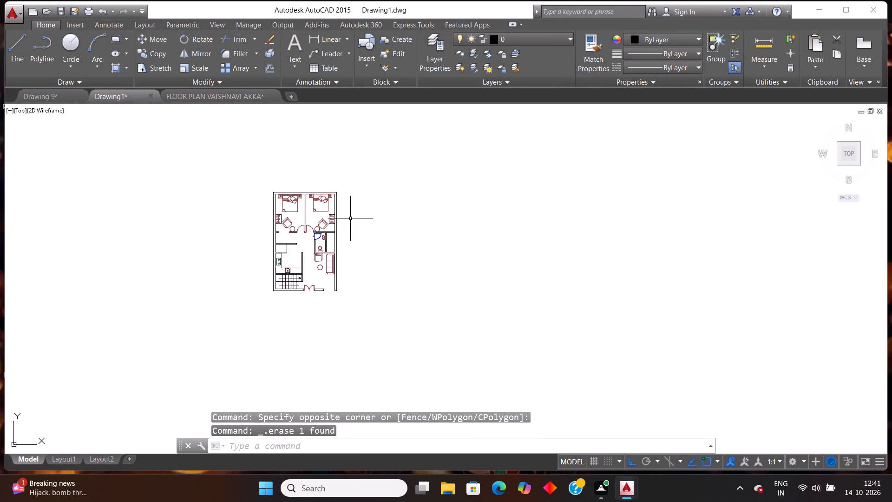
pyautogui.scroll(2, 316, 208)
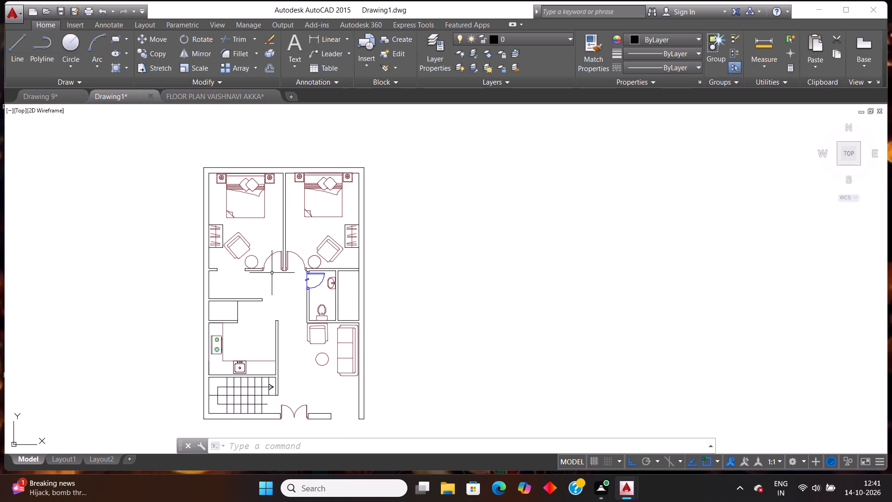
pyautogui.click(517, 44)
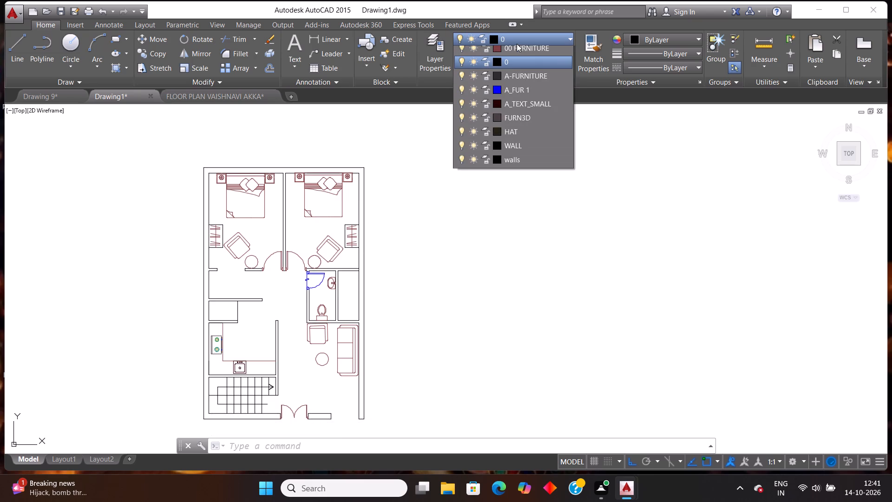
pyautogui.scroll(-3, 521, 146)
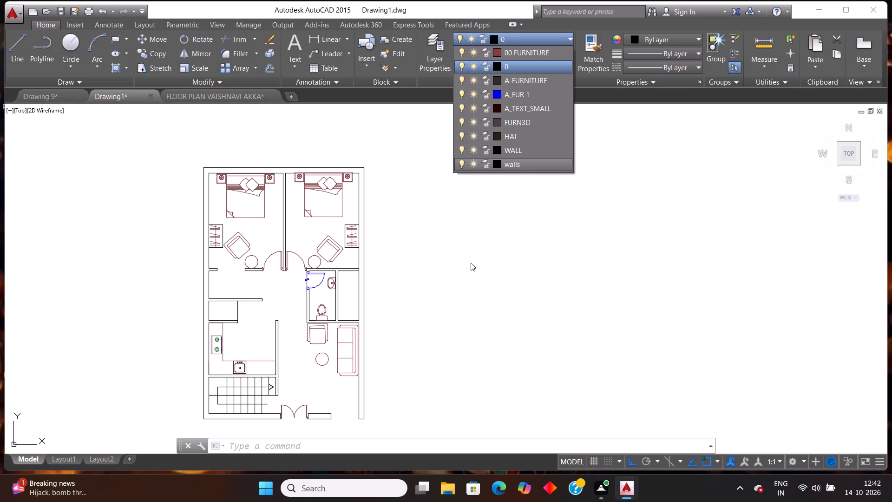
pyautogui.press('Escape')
# Create a new layer named "partician wall" in the Layer Properties Manager.
pyautogui.click(445, 54)
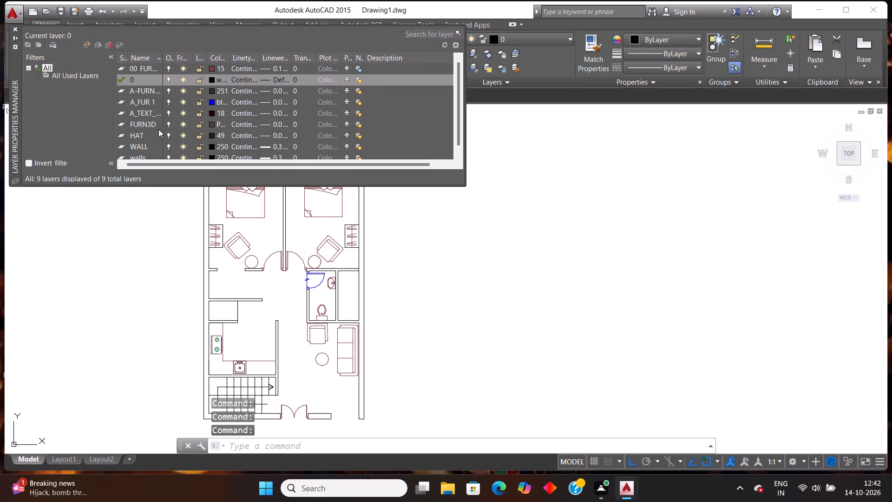
pyautogui.scroll(-4, 158, 129)
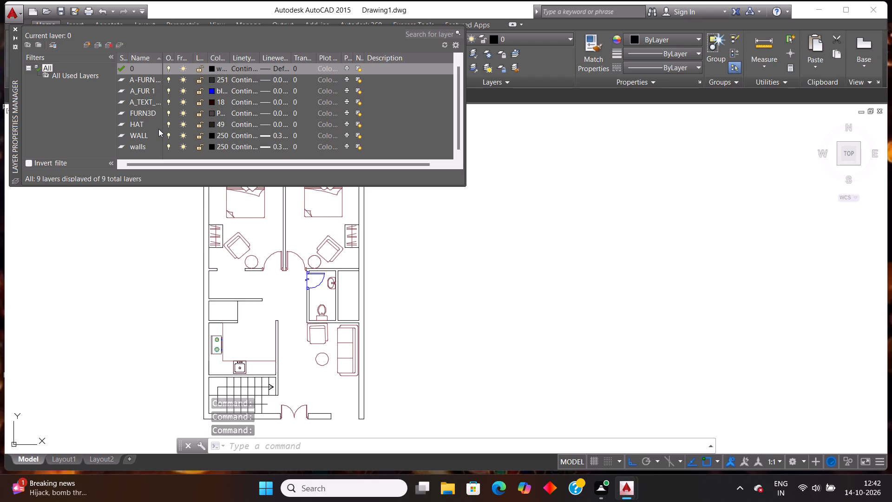
pyautogui.scroll(4, 158, 129)
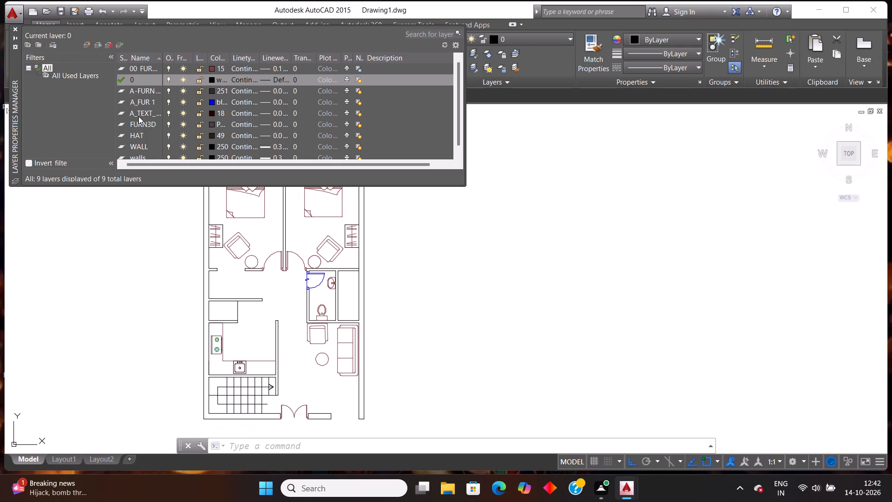
pyautogui.scroll(-2, 138, 116)
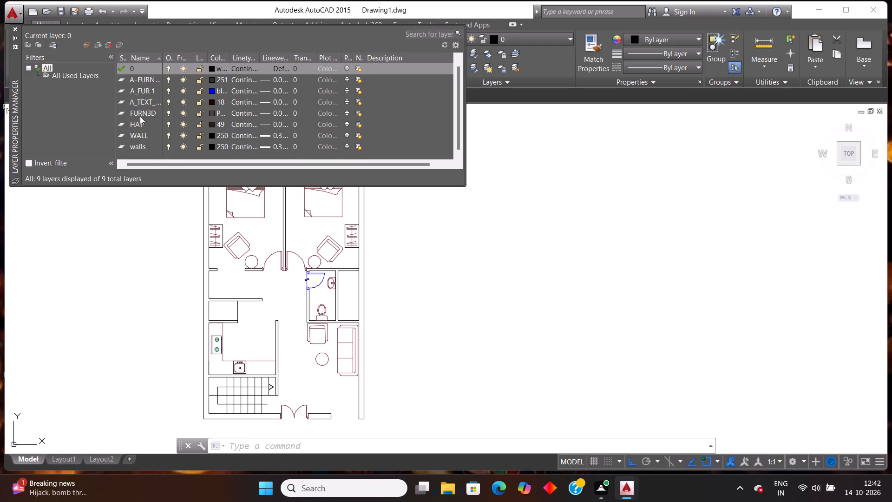
pyautogui.scroll(-1, 140, 116)
pyautogui.scroll(3, 140, 116)
pyautogui.scroll(-2, 140, 116)
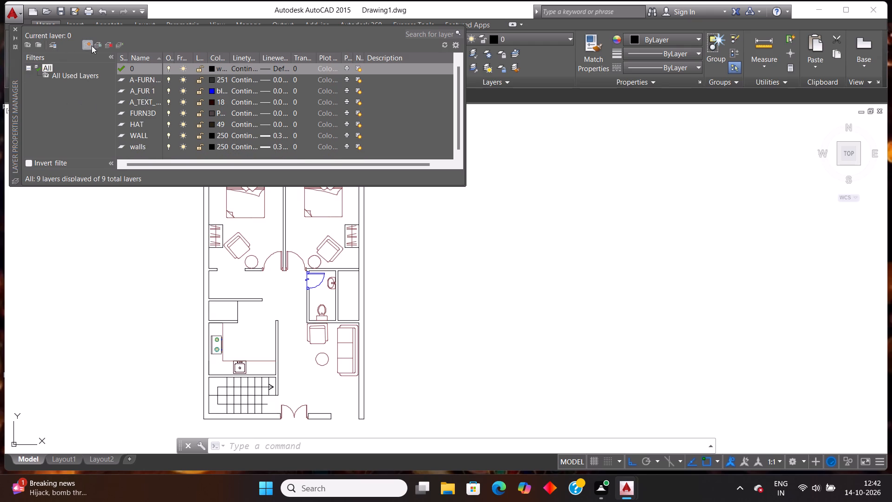
pyautogui.click(90, 45)
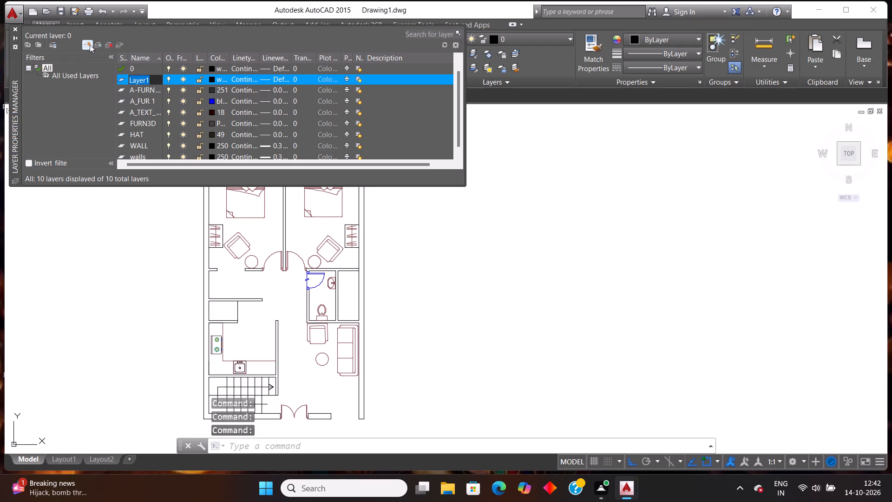
pyautogui.press('BackSpace')
pyautogui.write('particia')
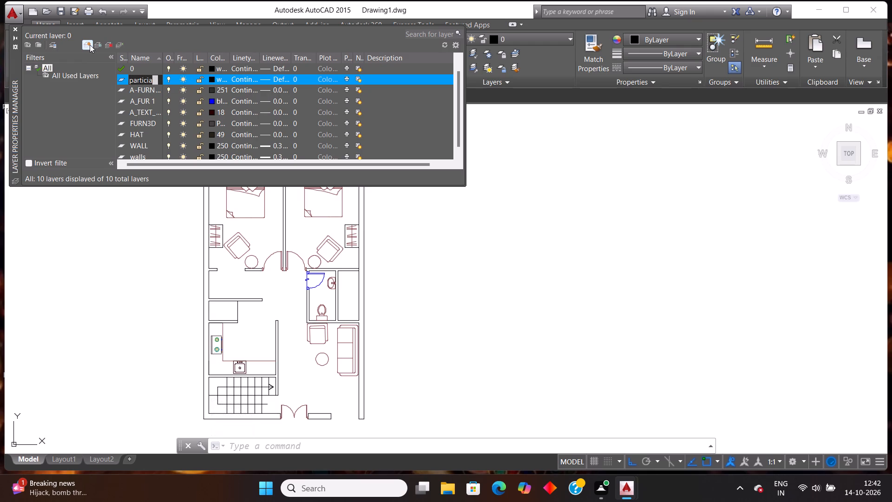
pyautogui.write('n wall')
# Load the ACAD_ISO02W100 ISO dash linetype and assign it to the partician wall layer.
pyautogui.click(250, 78)
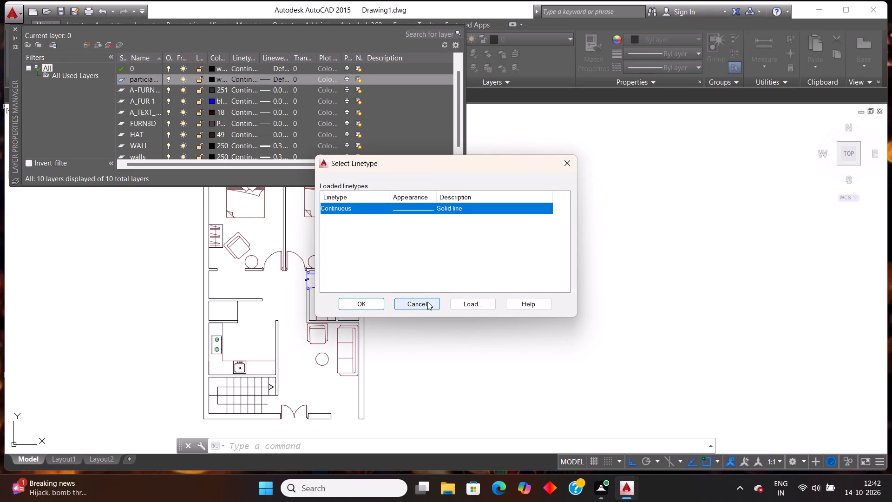
pyautogui.click(468, 307)
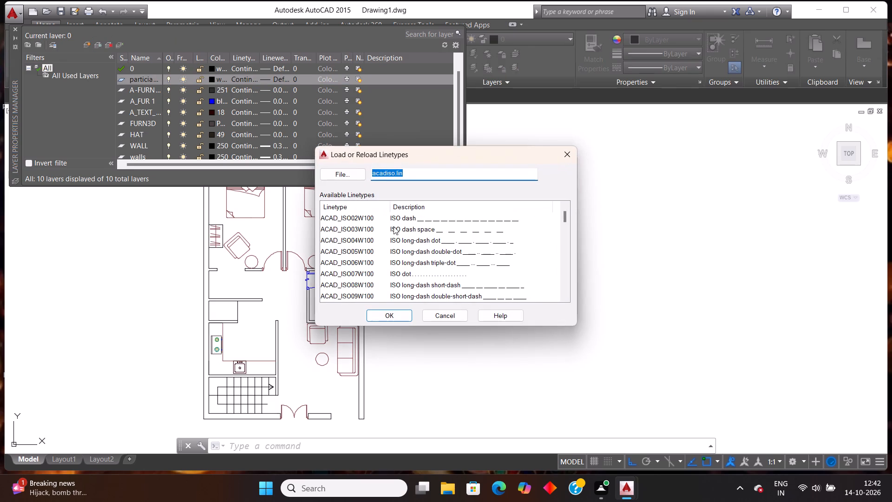
pyautogui.click(431, 221)
pyautogui.click(387, 319)
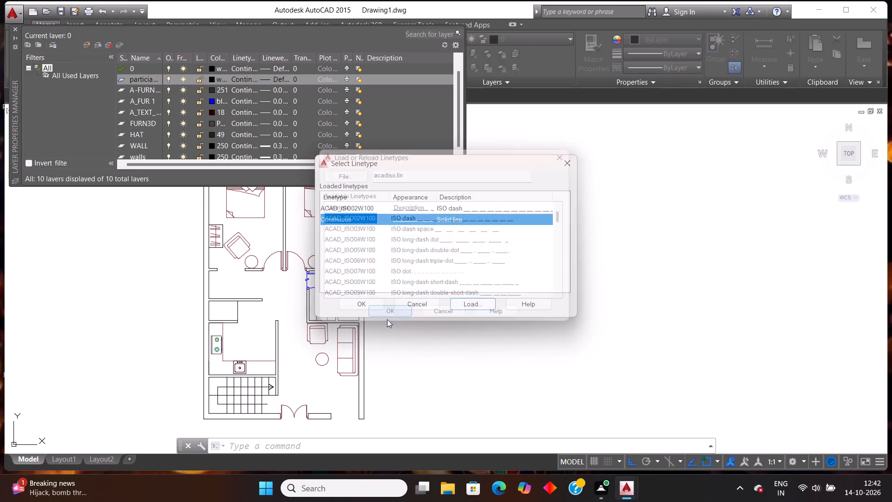
pyautogui.click(211, 79)
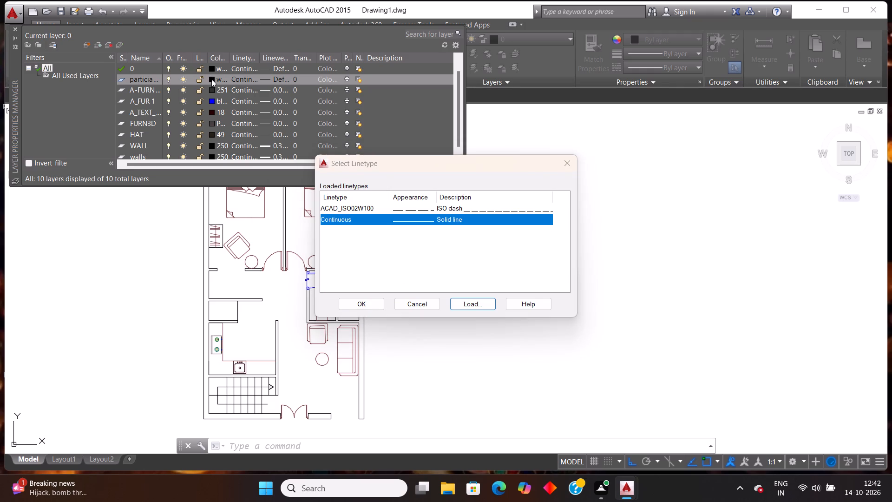
pyautogui.click(399, 207)
pyautogui.click(356, 304)
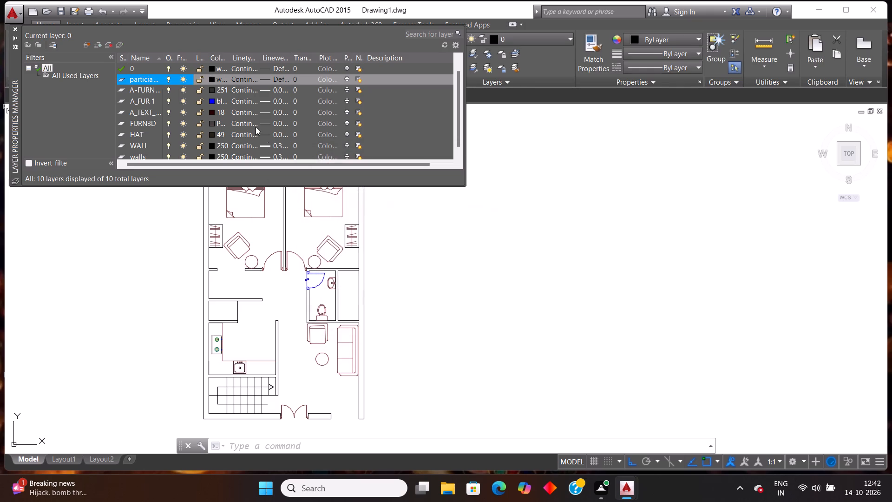
# Set the partician wall layer's colour to red, index 10, and close the layer manager.
pyautogui.click(211, 79)
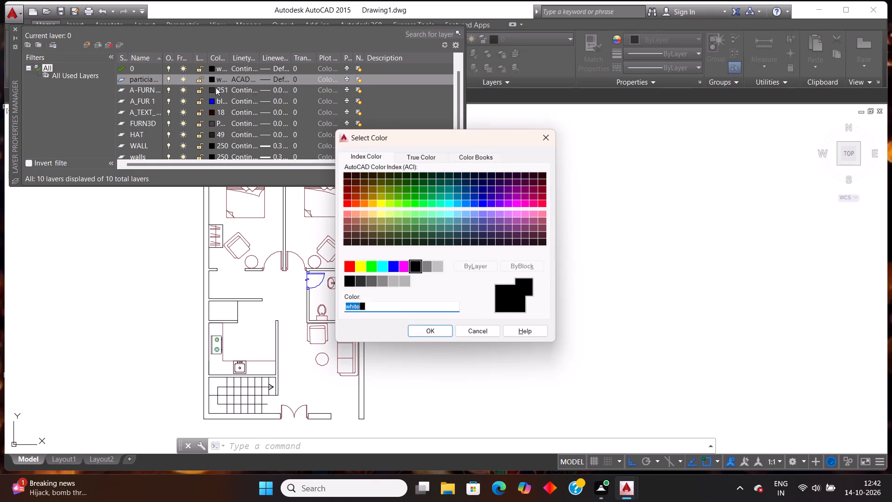
pyautogui.click(342, 203)
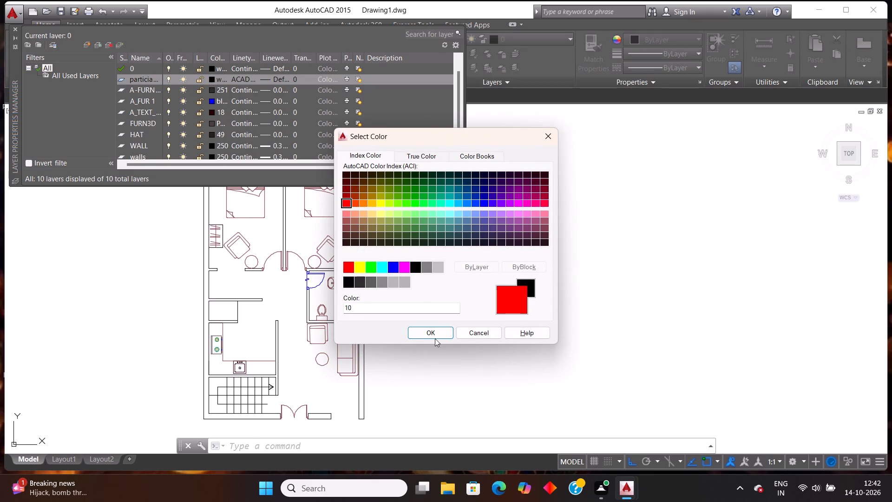
pyautogui.click(437, 331)
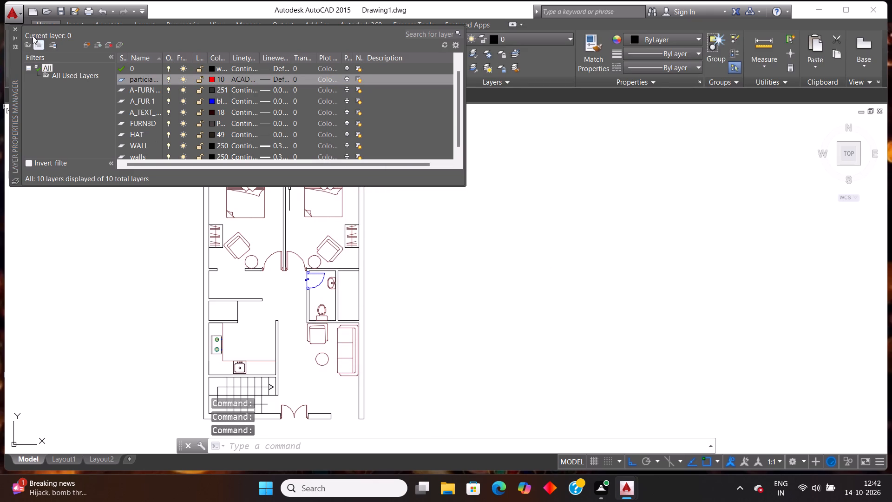
pyautogui.click(16, 26)
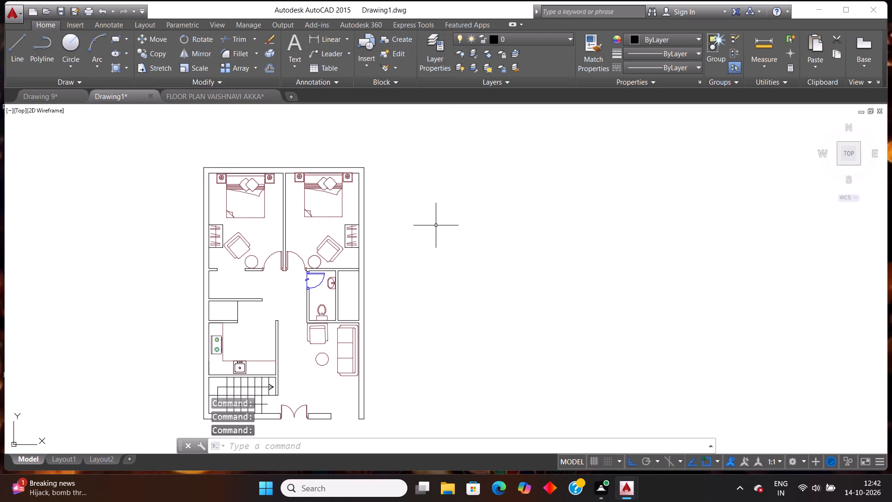
# Turn Ortho mode off so that lines can be drawn at any angle.
pyautogui.scroll(1, 430, 236)
pyautogui.press('l')
pyautogui.press('Return')
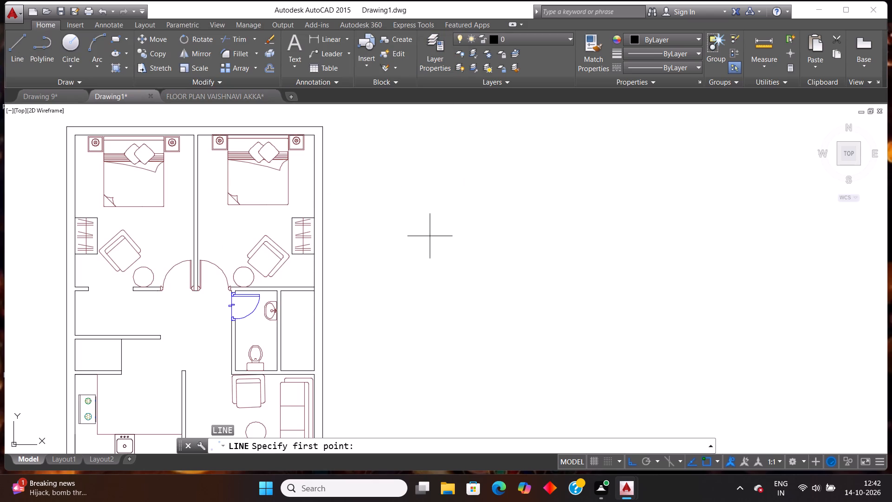
pyautogui.press('F8')
pyautogui.click(282, 294)
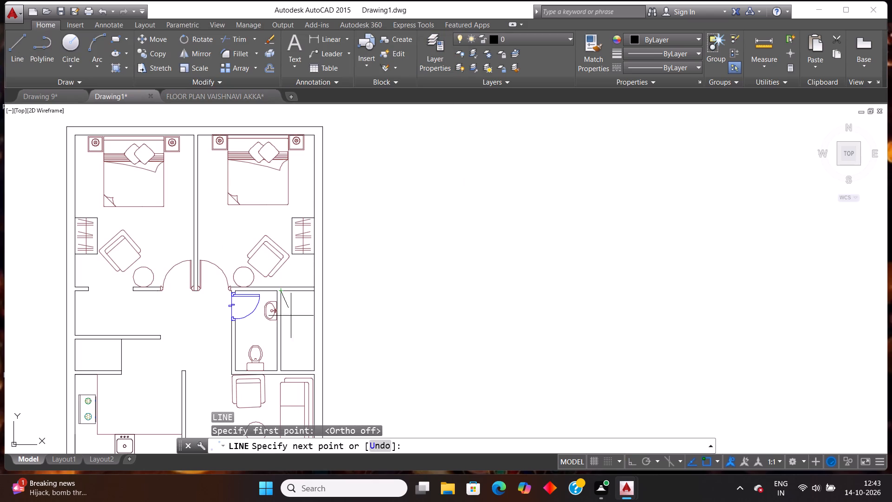
pyautogui.press('Escape')
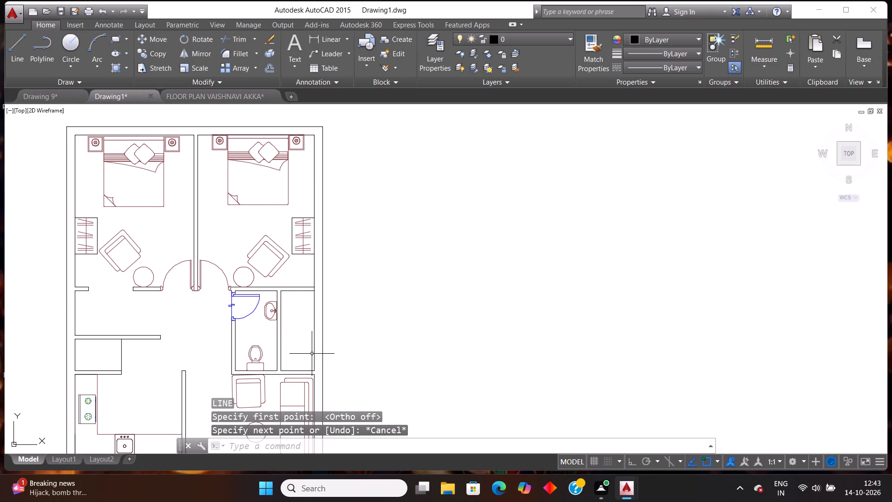
# Make partician wall the current layer.
pyautogui.click(525, 41)
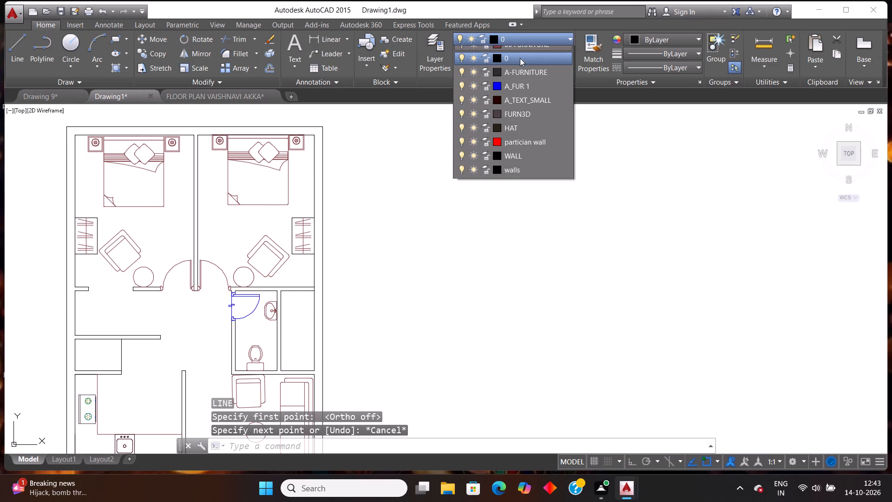
pyautogui.scroll(-1, 507, 142)
pyautogui.click(510, 149)
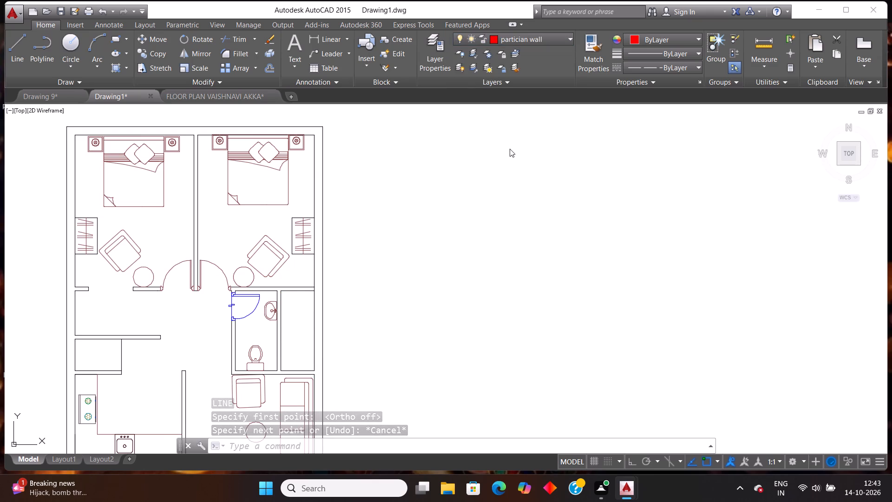
# Draw two crossing dashed diagonals between opposite inner corners of the narrow space beside the bathroom.
pyautogui.press('l')
pyautogui.press('Return')
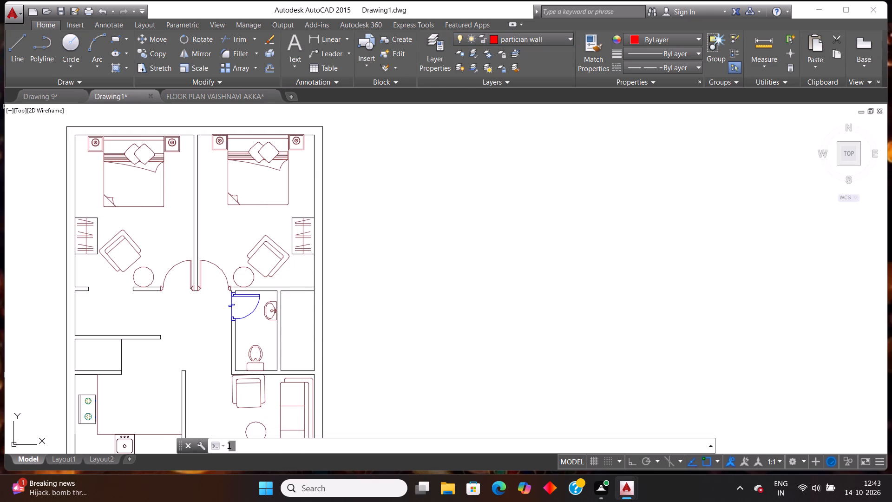
pyautogui.scroll(-1, 288, 309)
pyautogui.scroll(3, 267, 353)
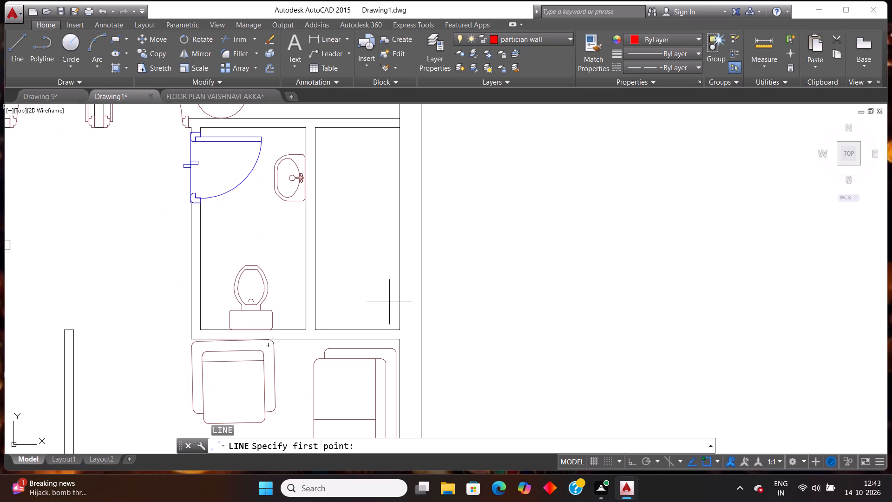
pyautogui.click(314, 126)
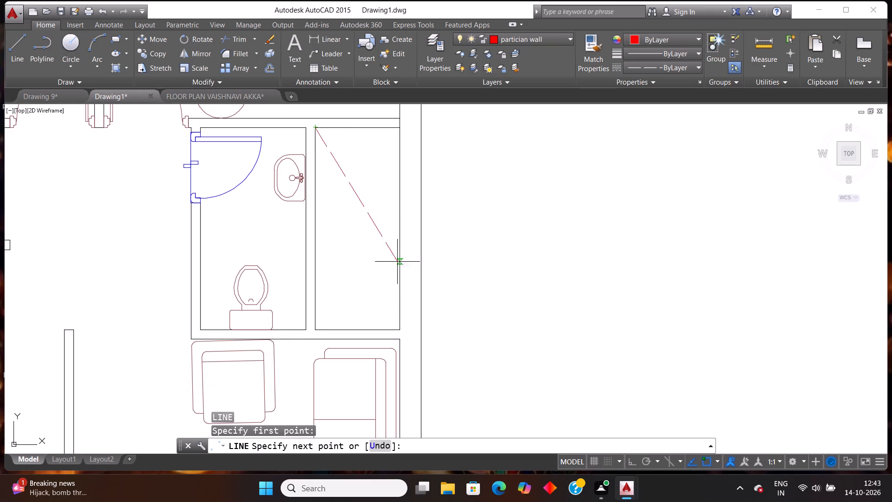
pyautogui.click(396, 328)
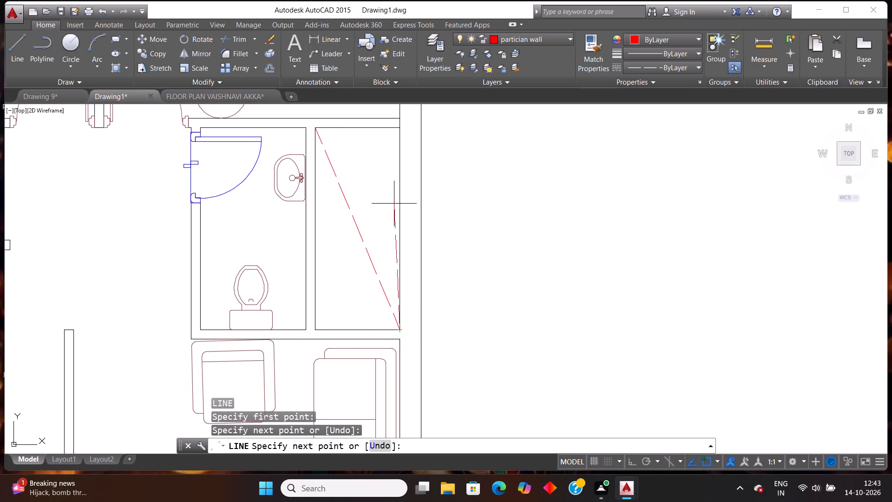
pyautogui.press('Return')
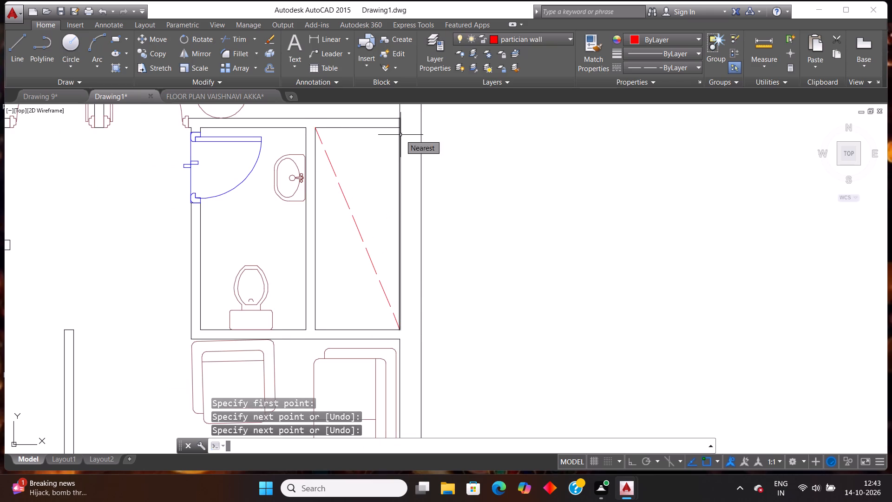
pyautogui.press('Return')
pyautogui.click(402, 128)
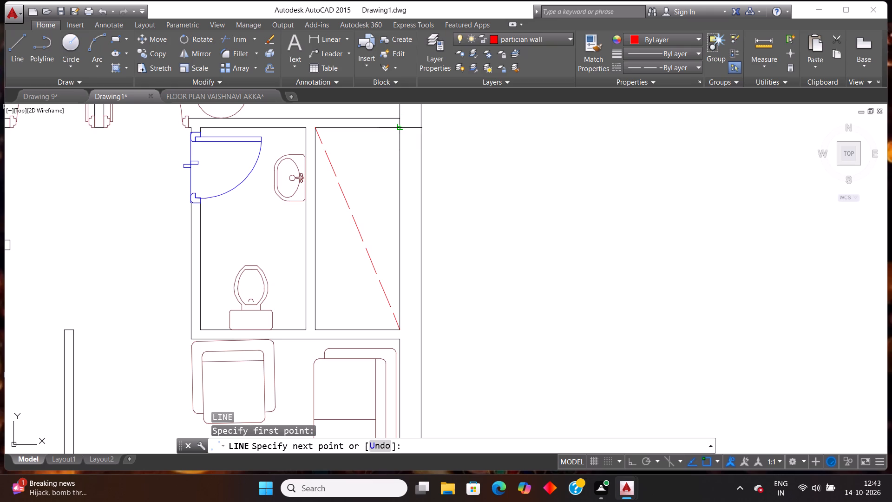
pyautogui.click(315, 329)
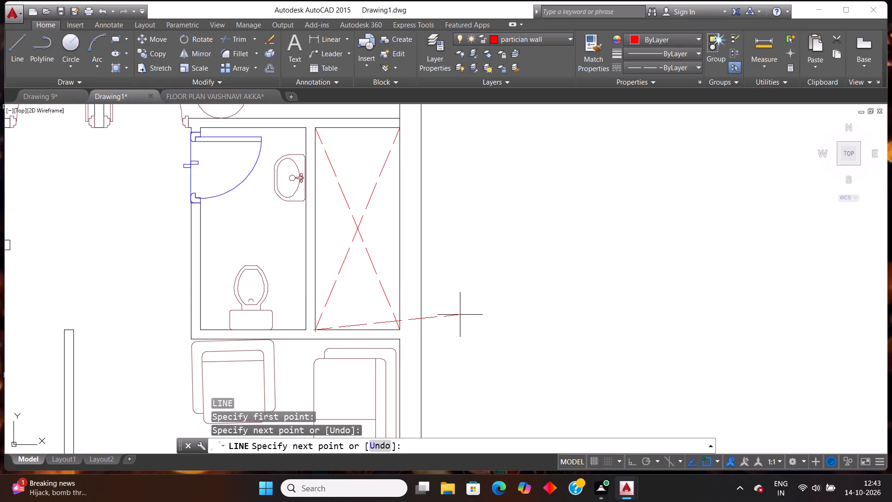
pyautogui.press('Escape')
# Draw two crossing dashed diagonals corner to corner across the open space between the first bedroom and the small room above the kitchen.
pyautogui.scroll(-2, 437, 303)
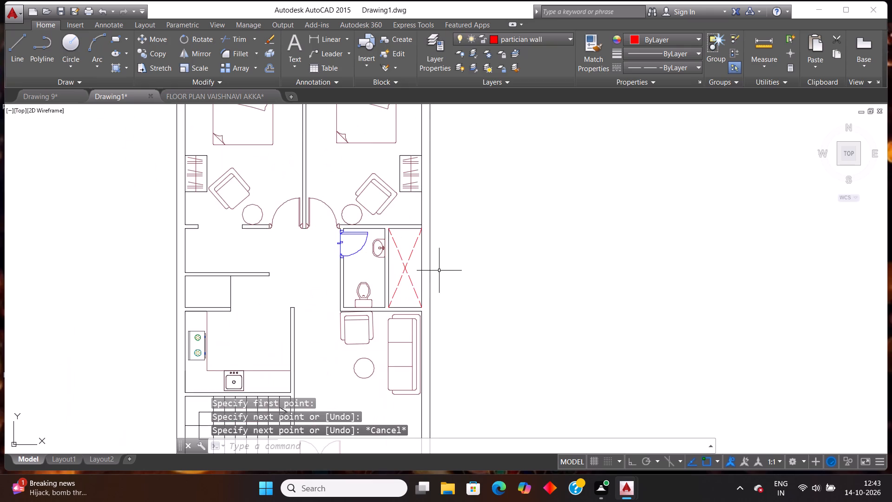
pyautogui.scroll(-2, 498, 268)
pyautogui.scroll(2, 510, 363)
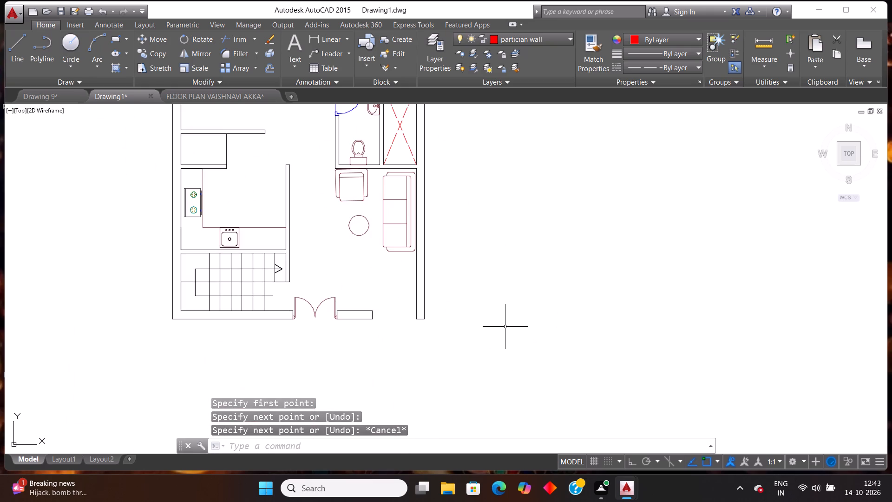
pyautogui.scroll(-1, 503, 323)
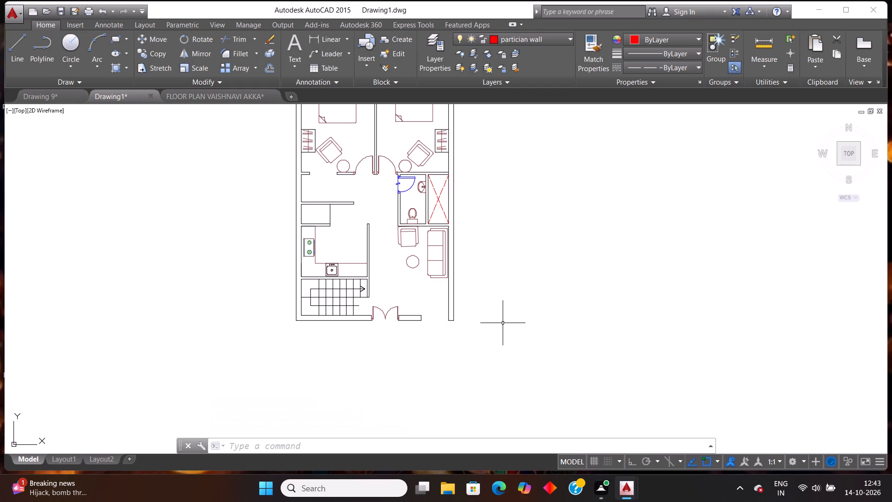
pyautogui.scroll(-1, 446, 297)
pyautogui.scroll(1, 501, 180)
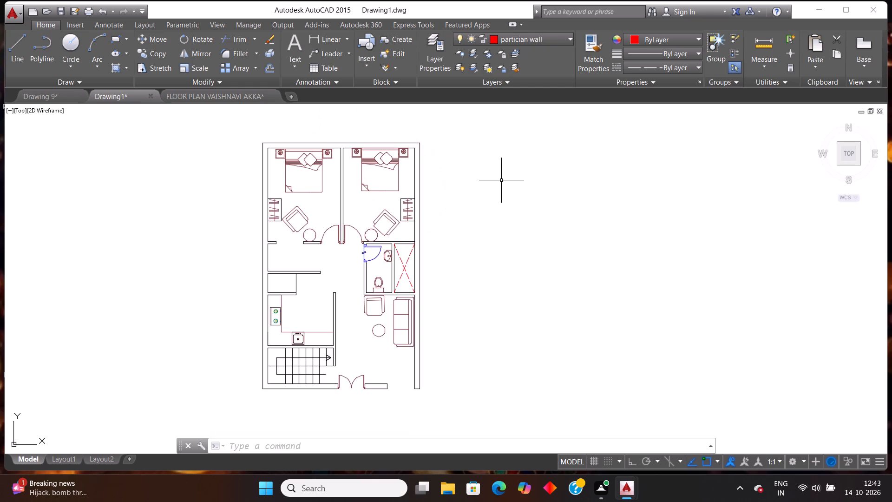
pyautogui.press('l')
pyautogui.press('Return')
pyautogui.scroll(2, 328, 188)
pyautogui.click(177, 393)
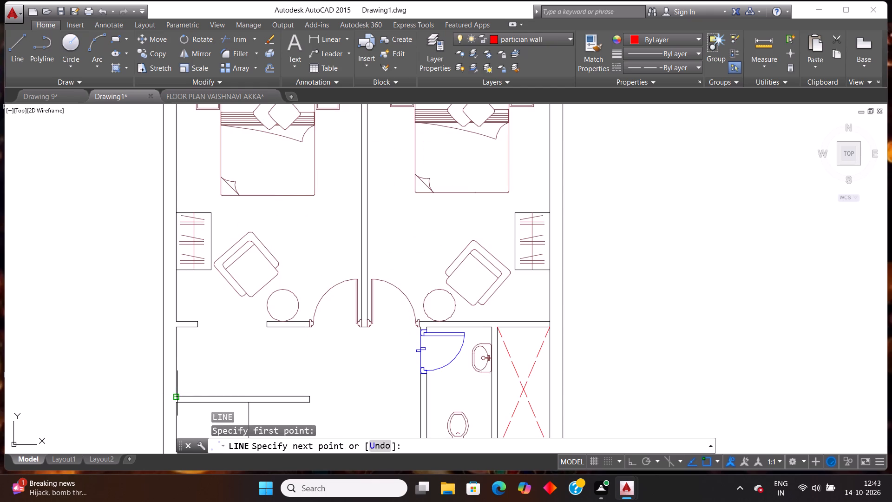
pyautogui.click(310, 326)
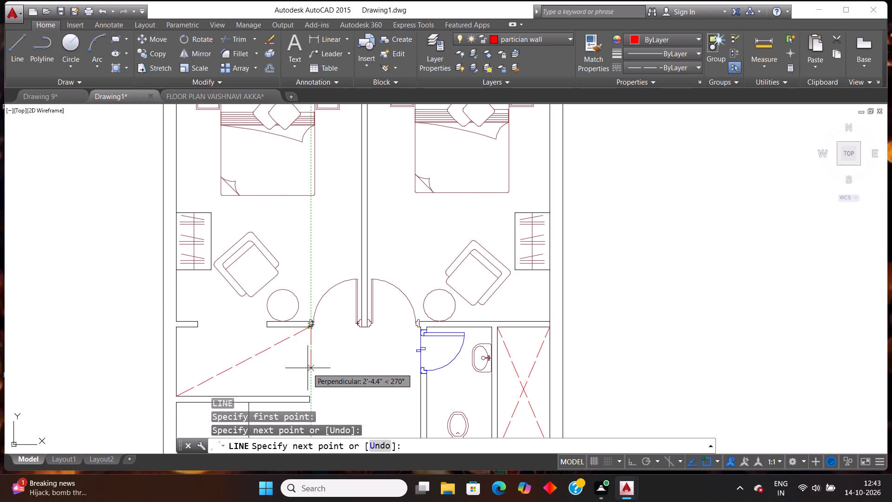
pyautogui.press('Return')
pyautogui.press('Return')
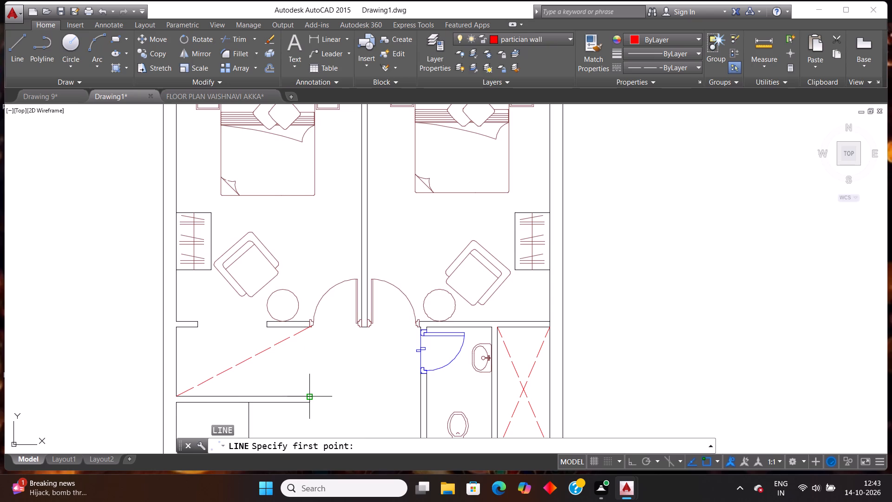
pyautogui.click(309, 396)
pyautogui.click(178, 329)
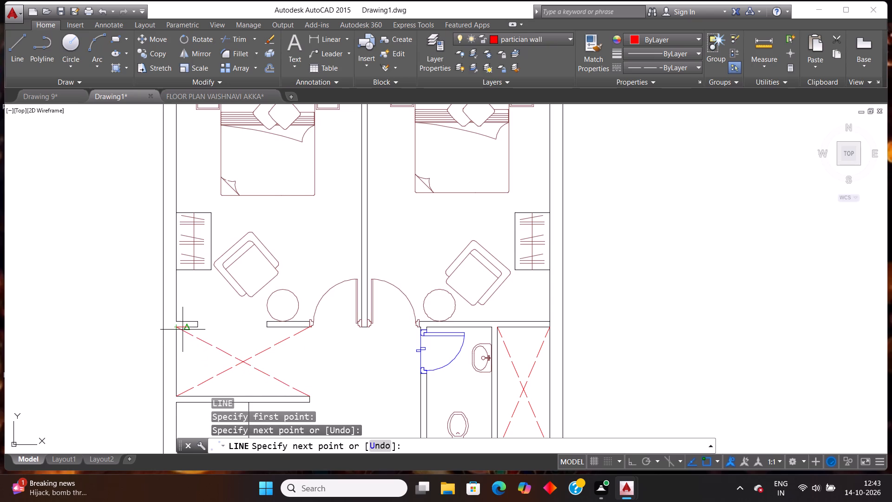
pyautogui.press('Escape')
# Look over the whole floor plan, including both spaces marked with crossed diagonals.
pyautogui.scroll(-1, 226, 327)
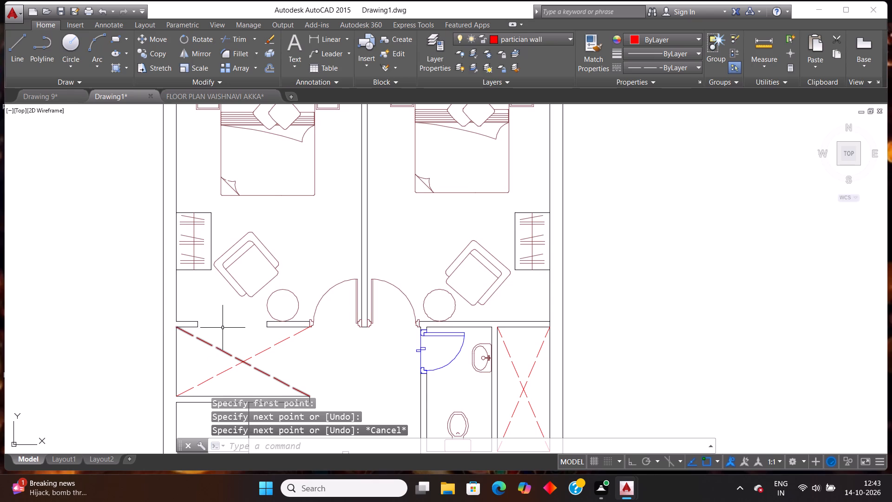
pyautogui.scroll(-1, 228, 326)
pyautogui.scroll(-1, 498, 258)
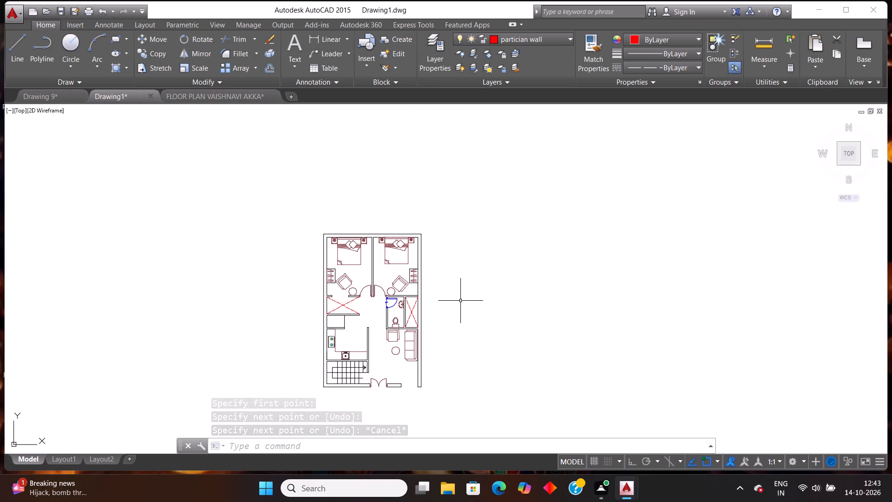
pyautogui.scroll(-1, 453, 308)
pyautogui.scroll(2, 448, 347)
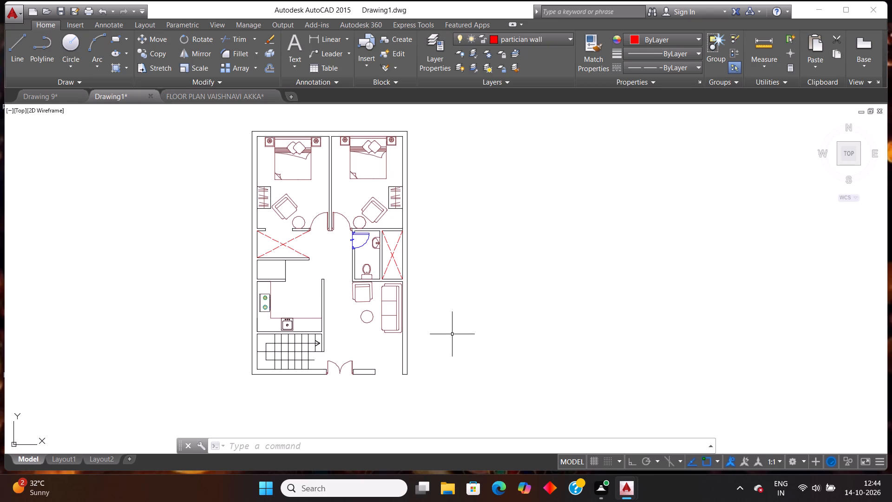
pyautogui.scroll(1, 432, 215)
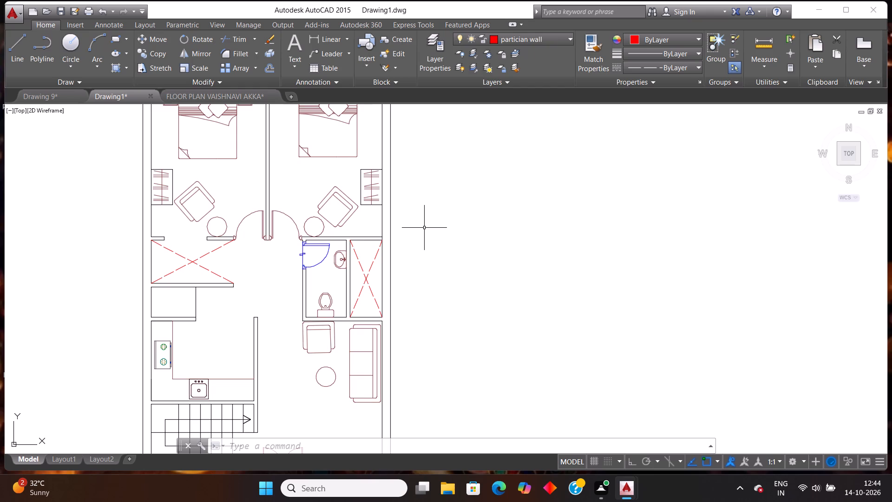
pyautogui.scroll(-2, 416, 224)
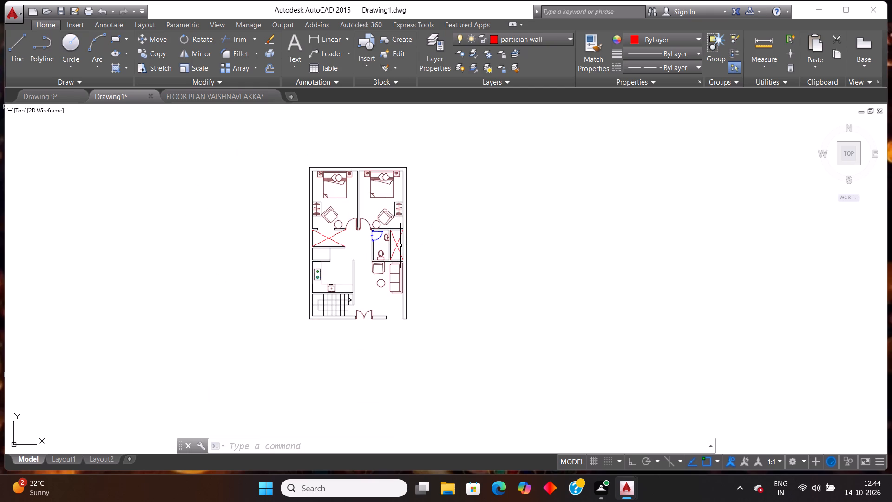
pyautogui.scroll(1, 338, 276)
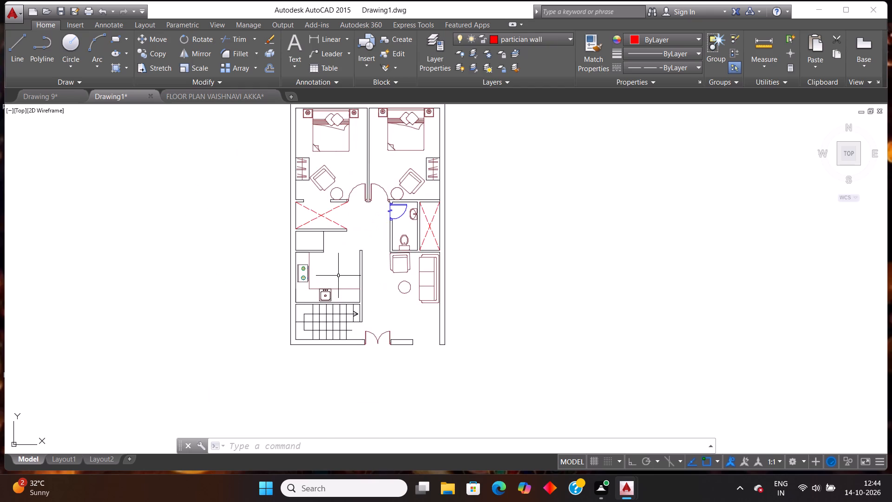
pyautogui.scroll(-1, 338, 276)
pyautogui.press('Escape')
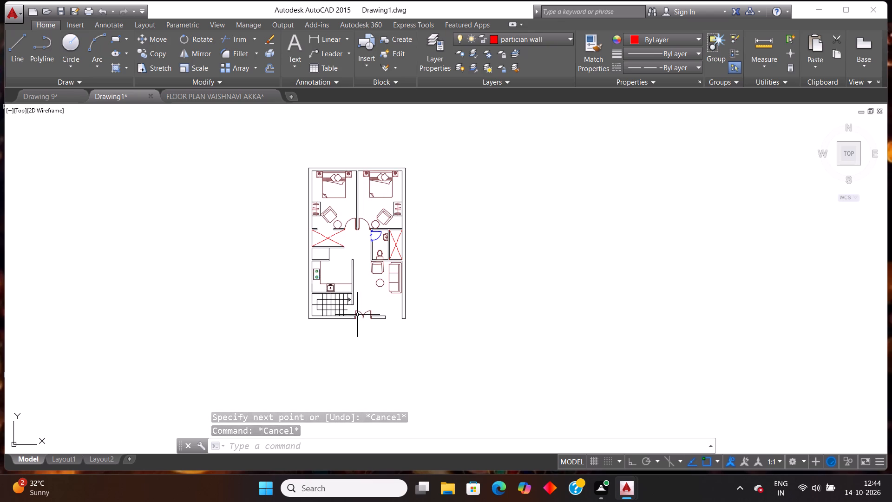
# Draw a vertical line about 1'-6.5" long from the staircase's first tread line up across the kitchen wall.
pyautogui.scroll(2, 349, 303)
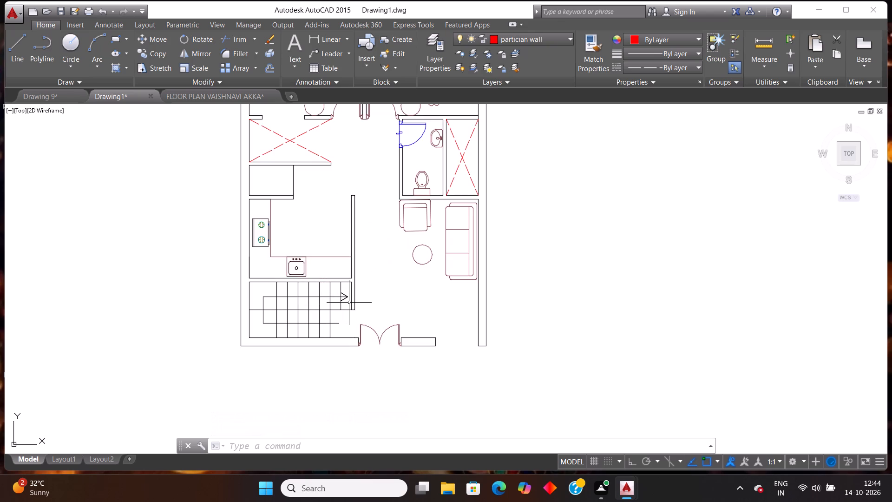
pyautogui.press('l')
pyautogui.press('Return')
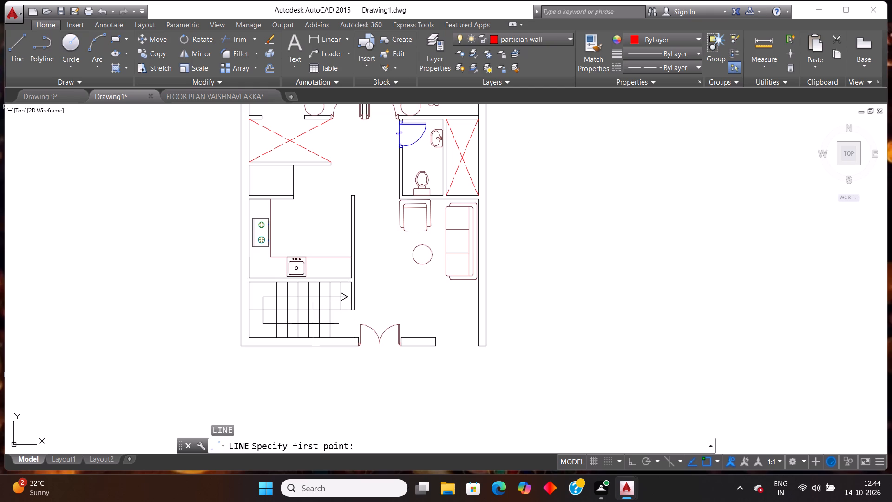
pyautogui.scroll(1, 297, 295)
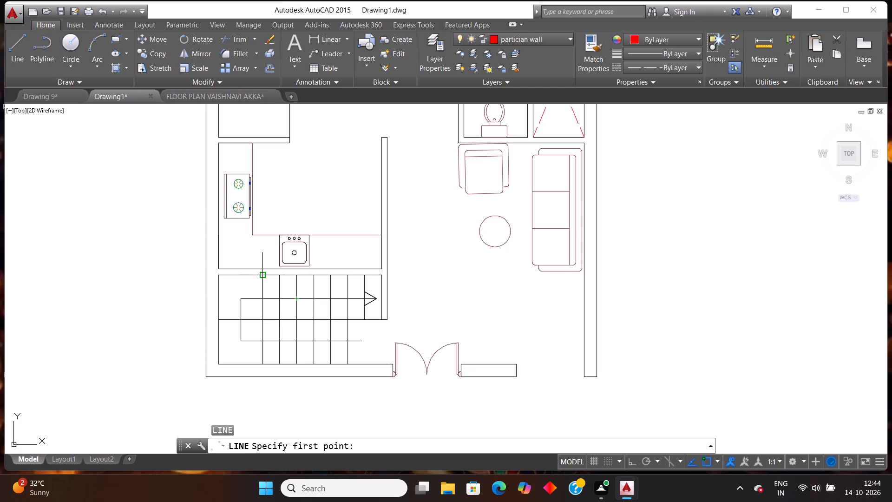
pyautogui.click(262, 273)
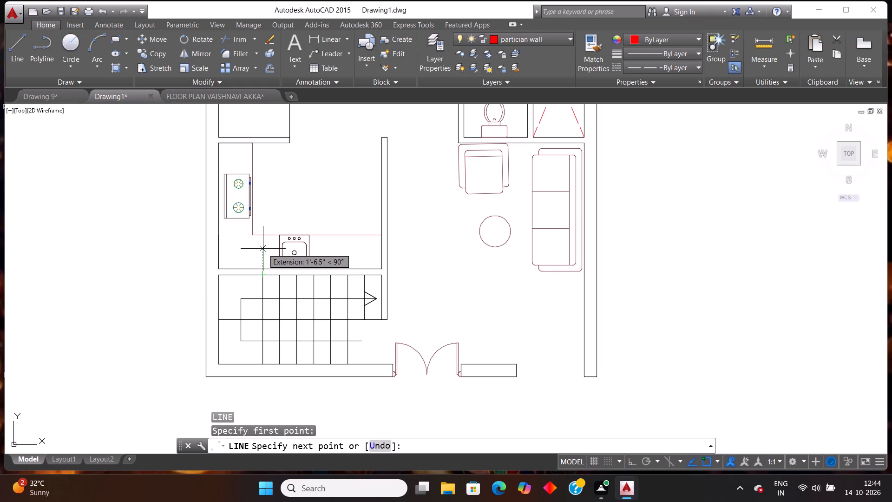
pyautogui.click(263, 249)
pyautogui.press('Escape')
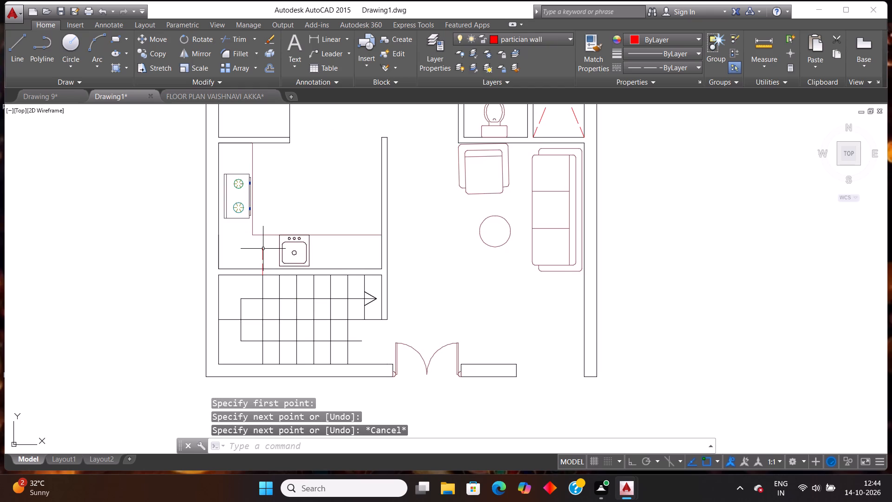
# Offset the short vertical line 4' along the kitchen wall, past the sink.
pyautogui.write('off')
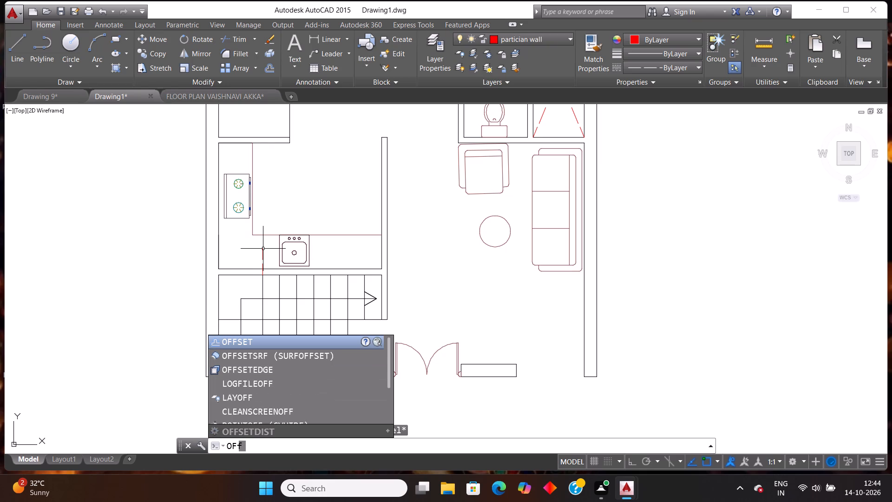
pyautogui.press('Return')
pyautogui.write("4'")
pyautogui.press('Return')
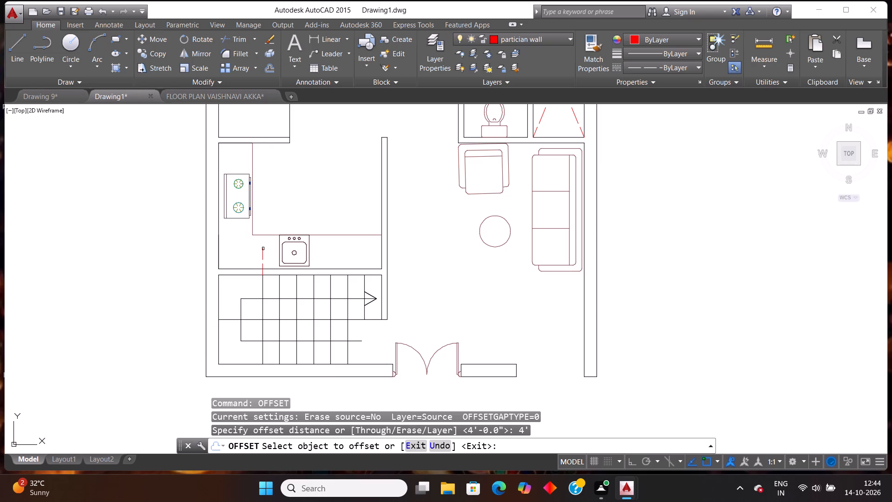
pyautogui.click(262, 252)
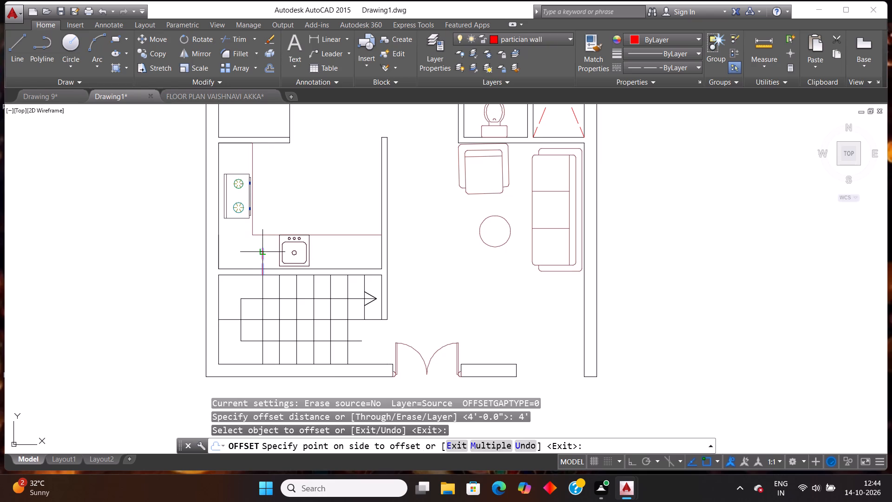
pyautogui.click(367, 251)
pyautogui.press('Escape')
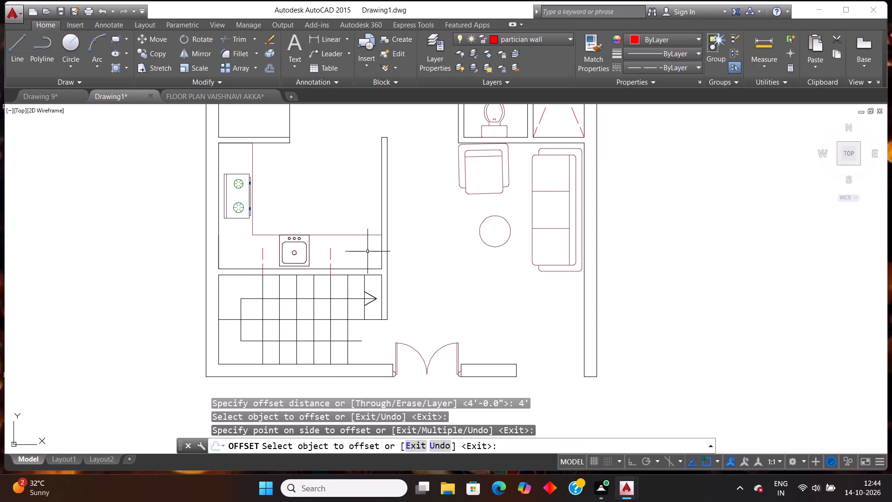
# Trim the parts of both short vertical lines that extend into the kitchen beyond the wall.
pyautogui.write('tr')
pyautogui.press('Return')
pyautogui.press('Return')
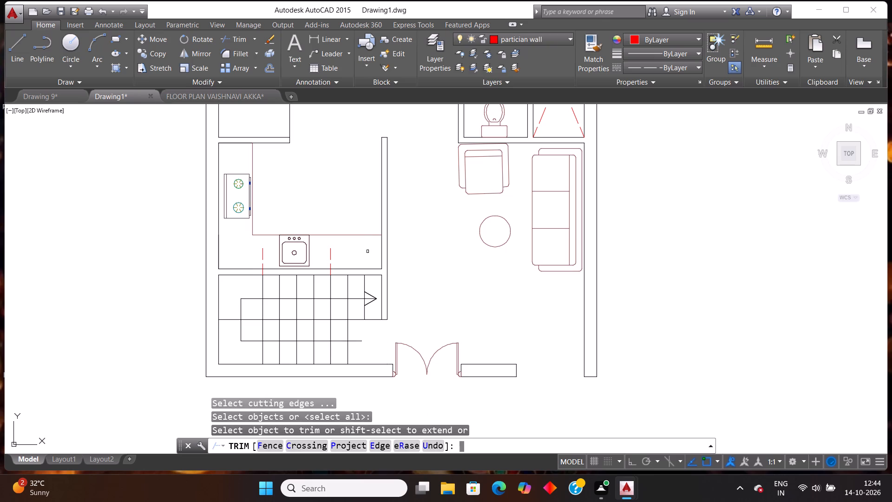
pyautogui.scroll(2, 318, 247)
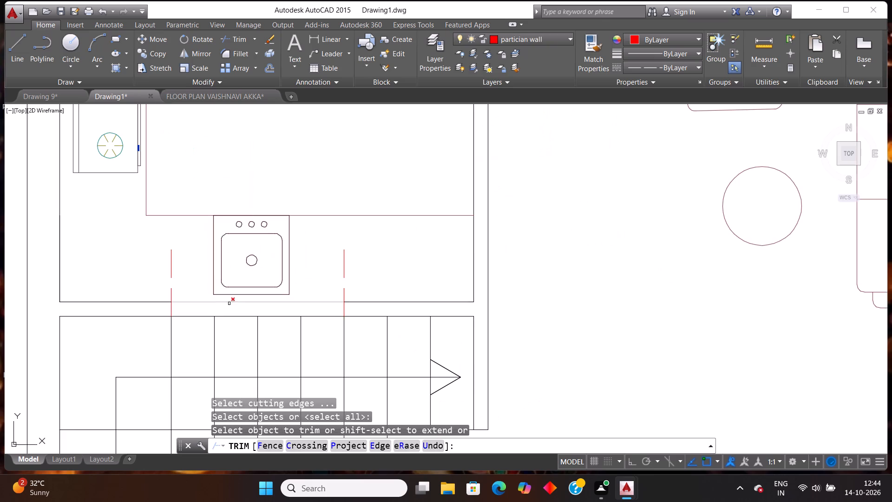
pyautogui.click(151, 284)
pyautogui.click(413, 274)
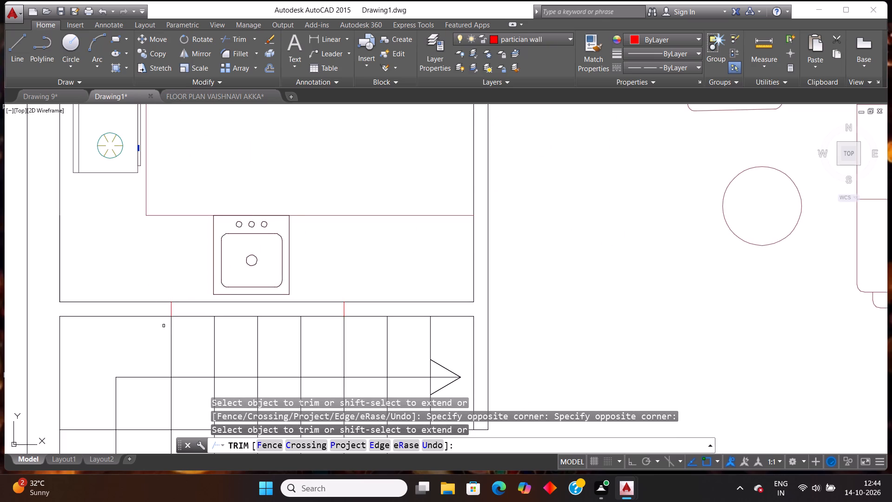
# Trim both kitchen wall lines between the two short red vertical lines to open the 4' gap beside the staircase.
pyautogui.click(193, 326)
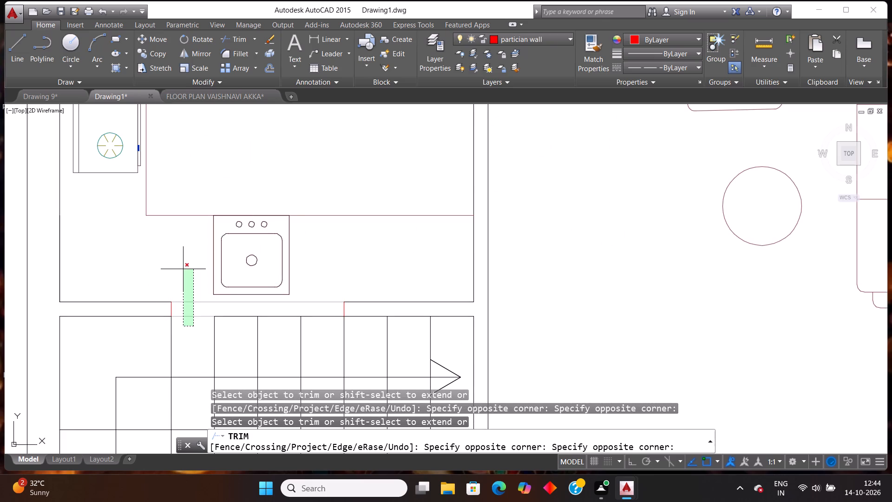
pyautogui.click(183, 269)
pyautogui.click(247, 339)
pyautogui.click(236, 304)
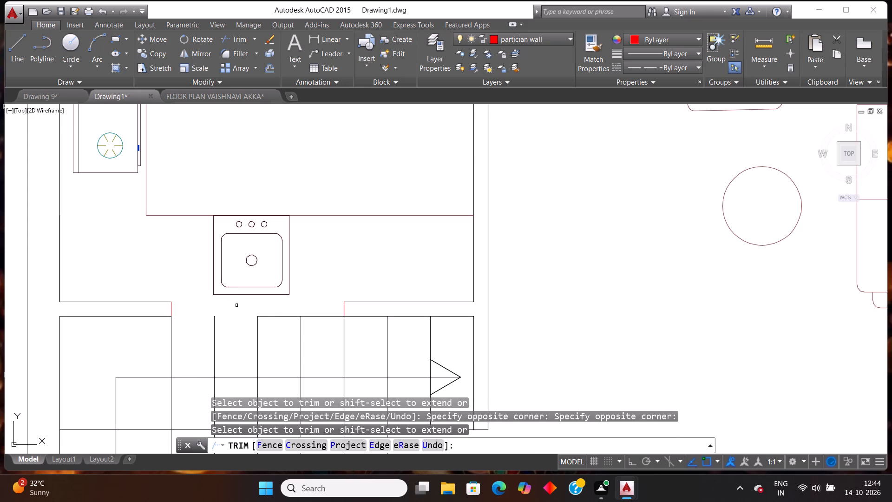
pyautogui.click(285, 346)
pyautogui.click(275, 305)
pyautogui.click(320, 329)
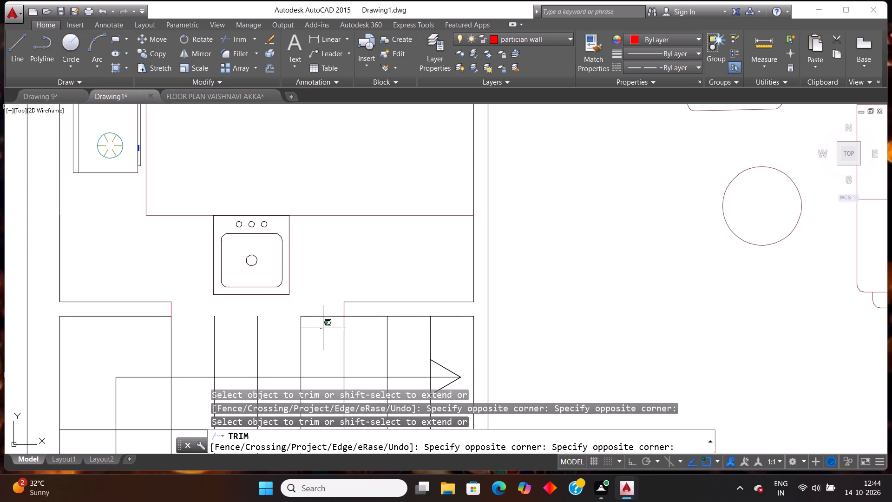
pyautogui.click(319, 308)
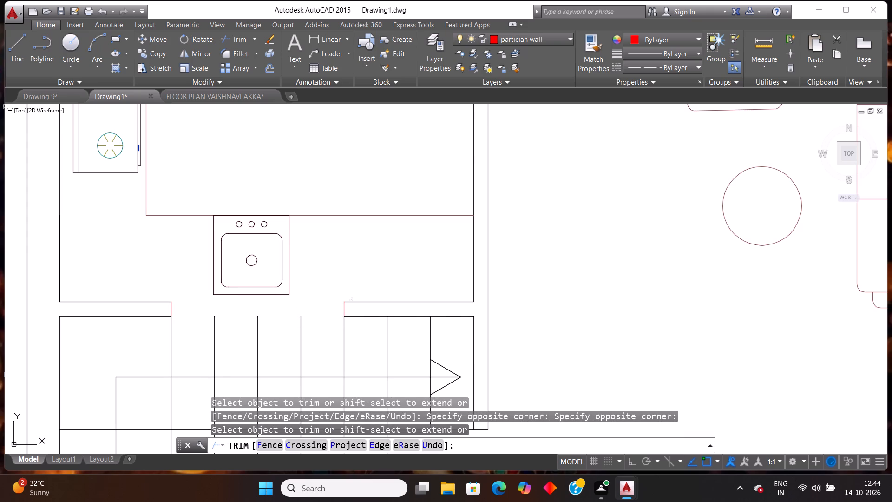
pyautogui.press('Escape')
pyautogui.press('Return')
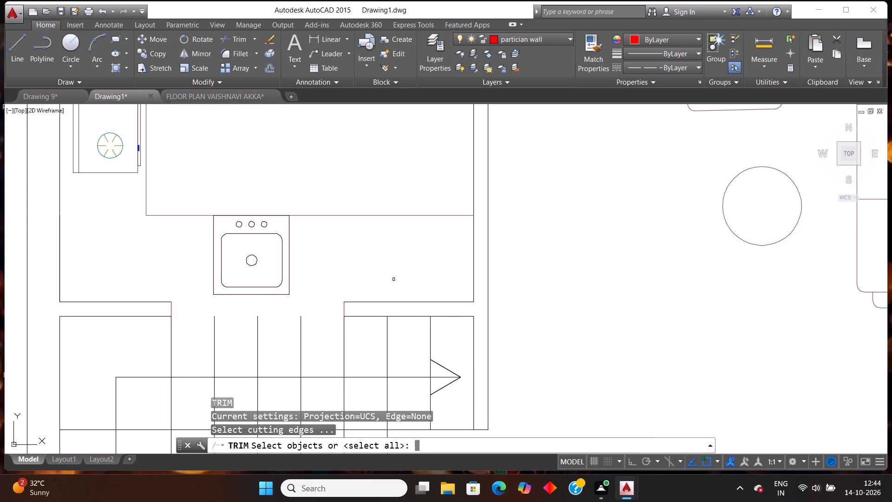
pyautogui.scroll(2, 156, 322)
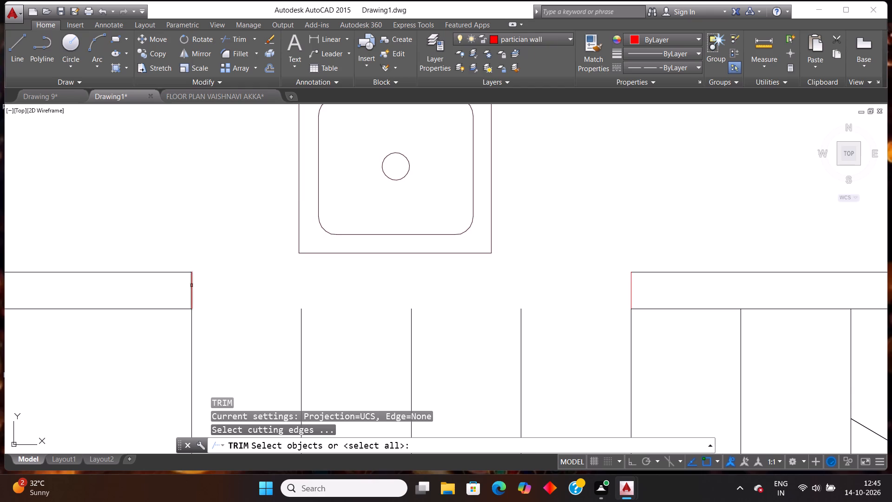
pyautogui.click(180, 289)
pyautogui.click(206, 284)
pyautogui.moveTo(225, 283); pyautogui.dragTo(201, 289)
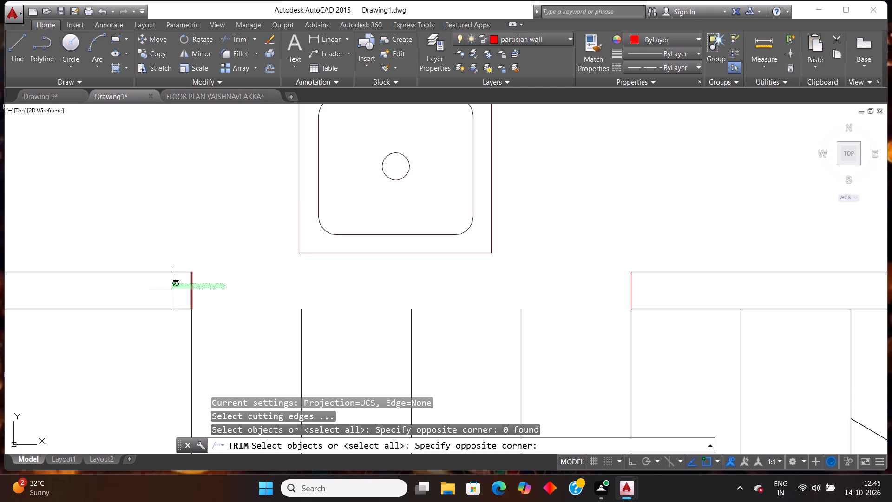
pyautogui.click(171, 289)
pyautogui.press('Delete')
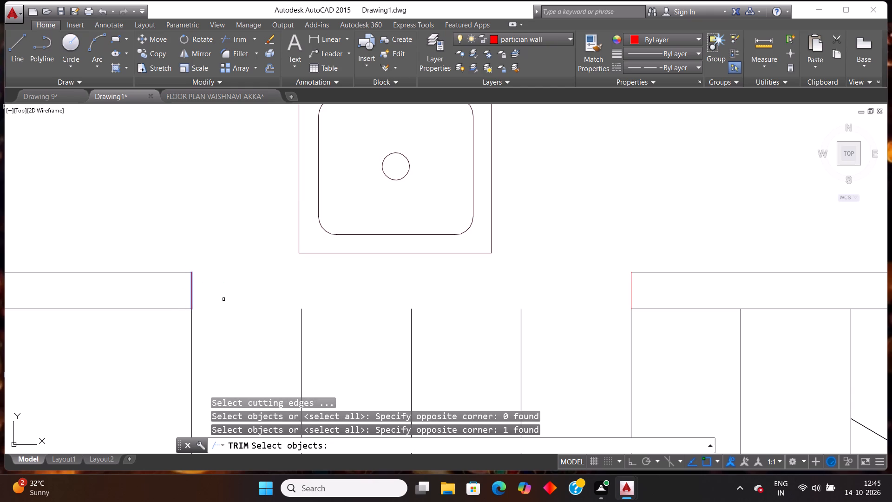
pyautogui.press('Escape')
# Erase the two short red lines closing the wall ends on either side of the kitchen opening.
pyautogui.click(223, 299)
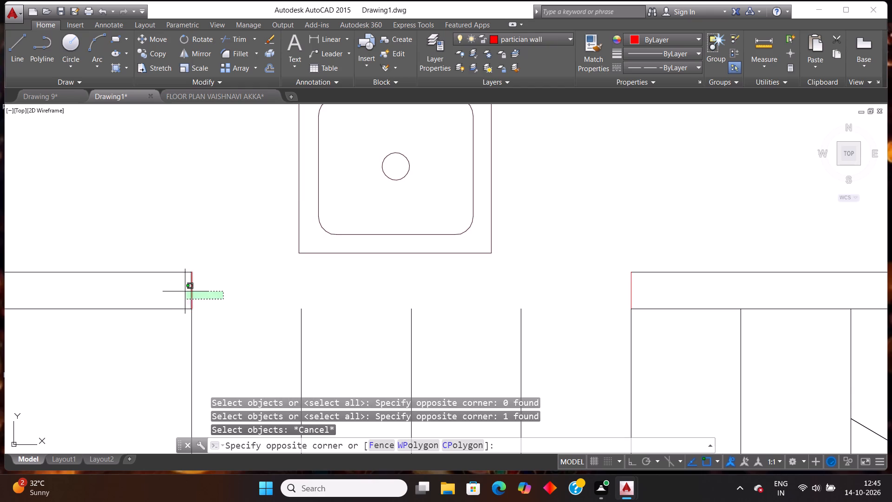
pyautogui.click(181, 288)
pyautogui.press('Delete')
pyautogui.scroll(-2, 420, 293)
pyautogui.scroll(1, 536, 294)
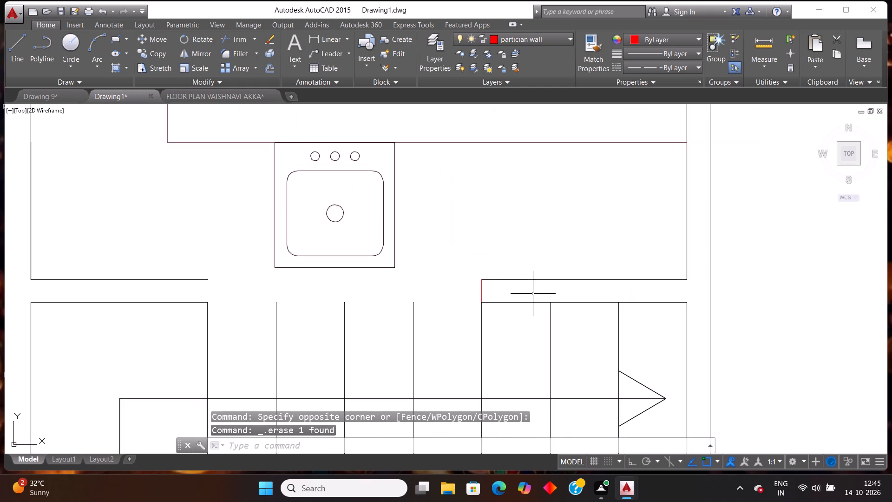
pyautogui.scroll(1, 523, 295)
pyautogui.click(466, 294)
pyautogui.click(408, 286)
pyautogui.press('Delete')
pyautogui.scroll(-1, 413, 284)
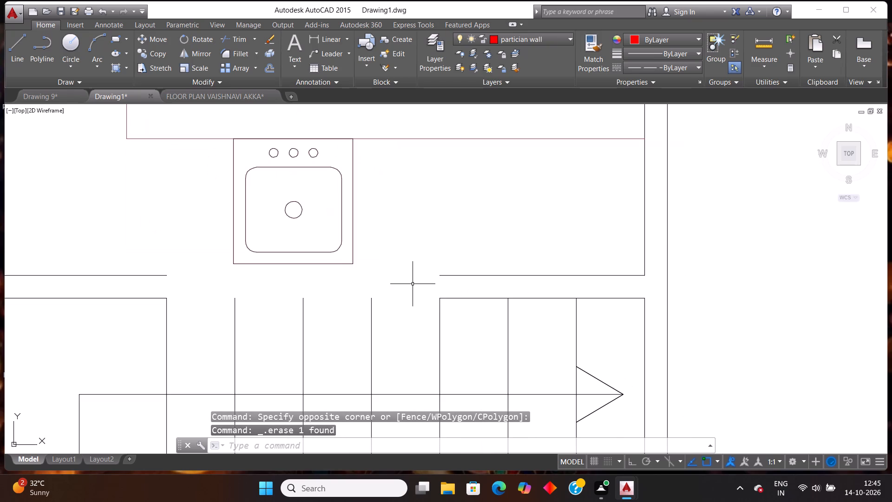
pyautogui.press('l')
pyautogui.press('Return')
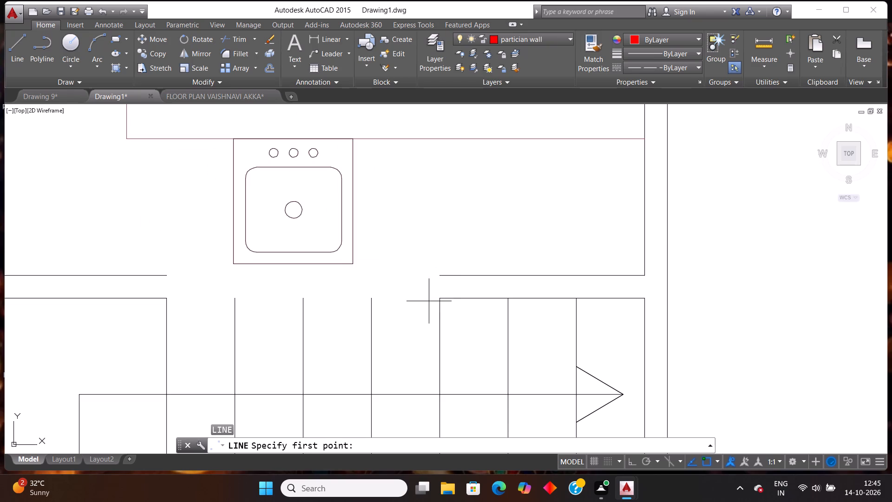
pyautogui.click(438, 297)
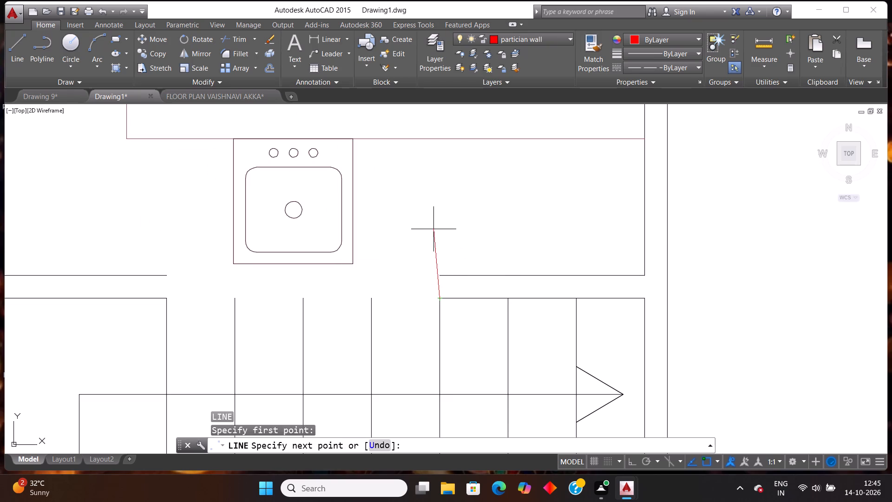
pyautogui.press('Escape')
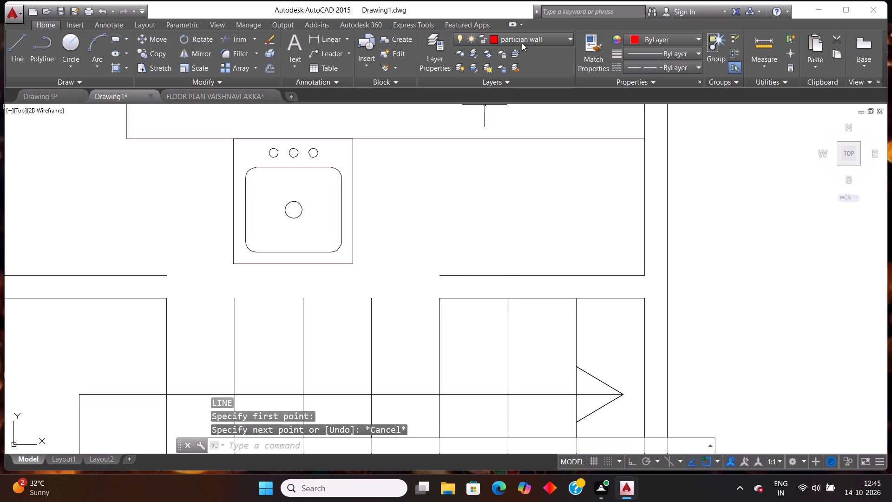
# On layer 0, draw a vertical line from the staircase-side wall corner at each end of the opening up into the kitchen.
pyautogui.click(523, 41)
pyautogui.click(510, 63)
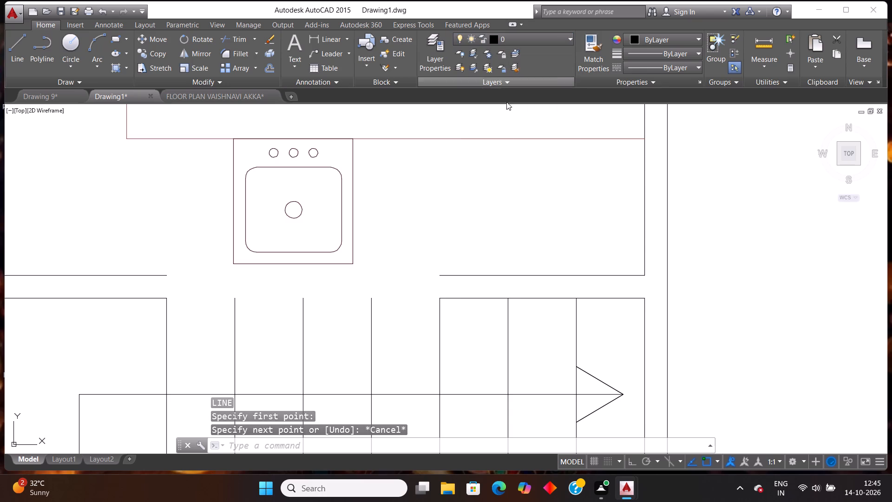
pyautogui.press('l')
pyautogui.press('Return')
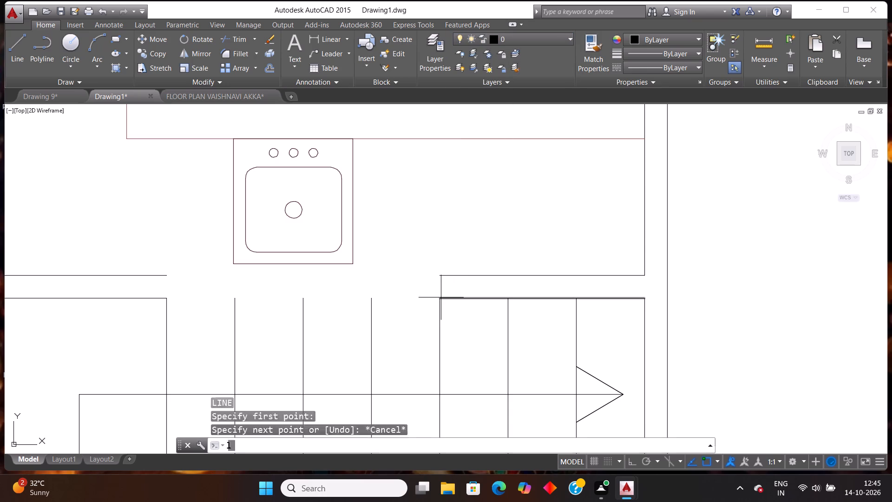
pyautogui.click(440, 298)
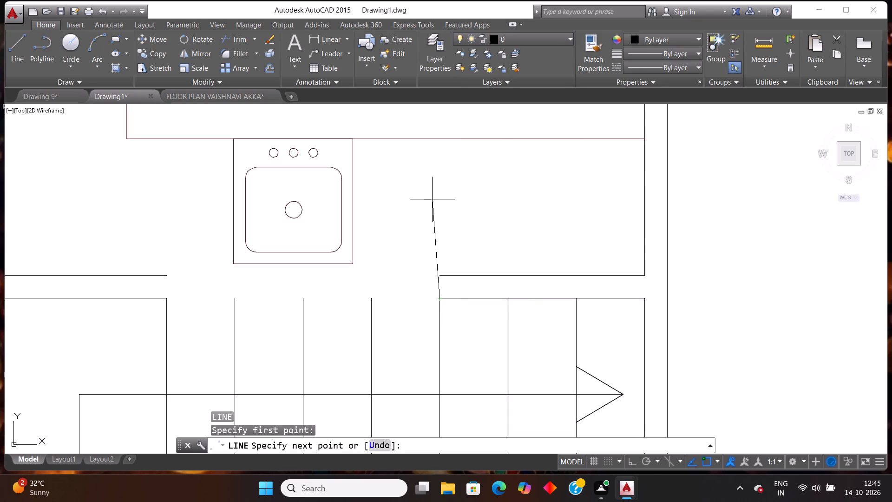
pyautogui.press('F8')
pyautogui.click(434, 197)
pyautogui.press('Escape')
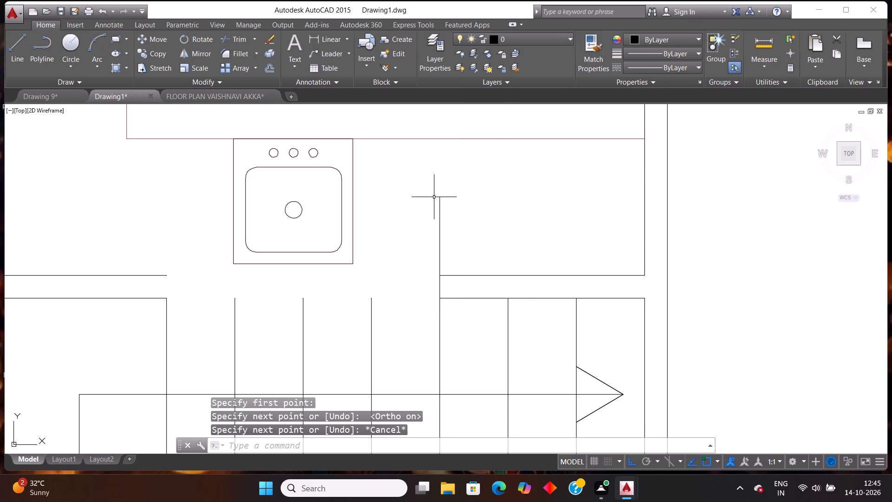
pyautogui.press('l')
pyautogui.press('Return')
pyautogui.click(168, 297)
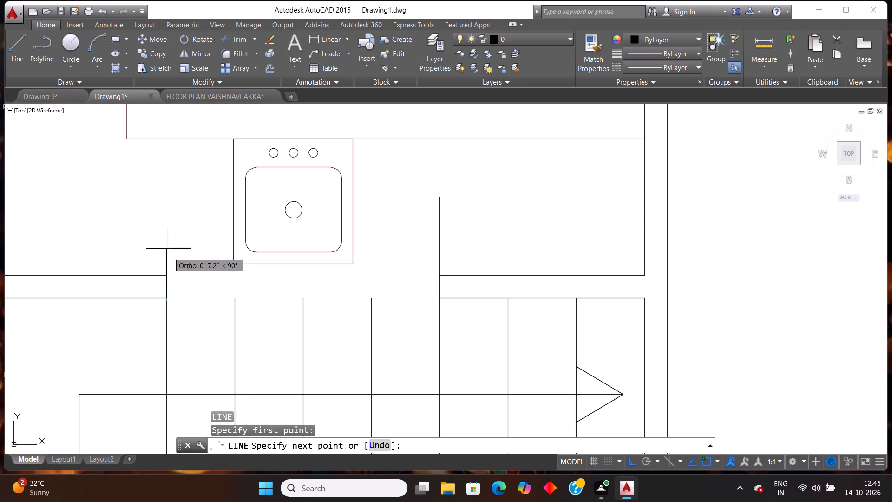
pyautogui.click(169, 208)
pyautogui.press('Escape')
# Trim the parts of both new vertical lines that extend into the kitchen beyond the wall.
pyautogui.write('tr')
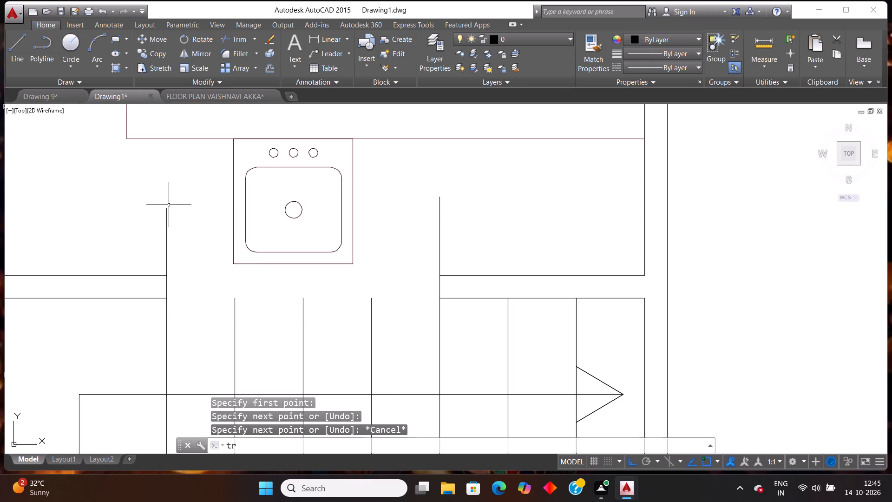
pyautogui.press('Return')
pyautogui.press('Return')
pyautogui.moveTo(197, 239); pyautogui.dragTo(191, 238)
pyautogui.click(145, 234)
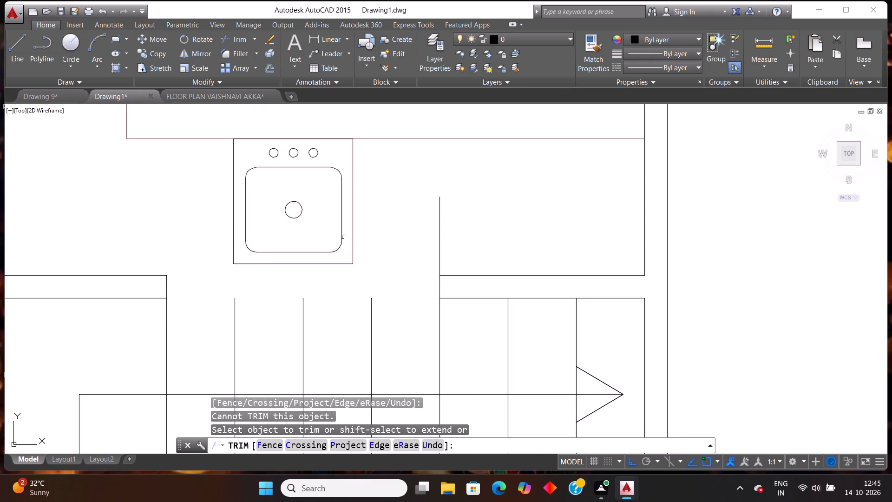
pyautogui.click(395, 237)
pyautogui.click(488, 239)
pyautogui.scroll(-3, 478, 243)
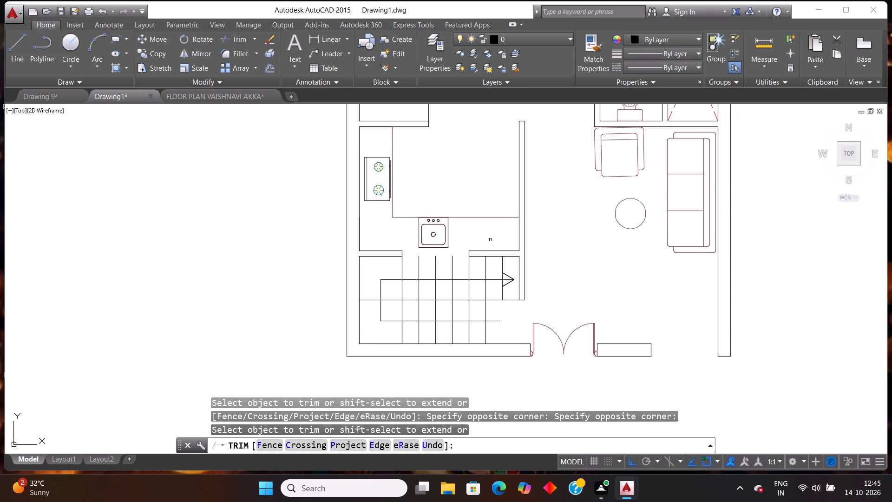
pyautogui.press('Escape')
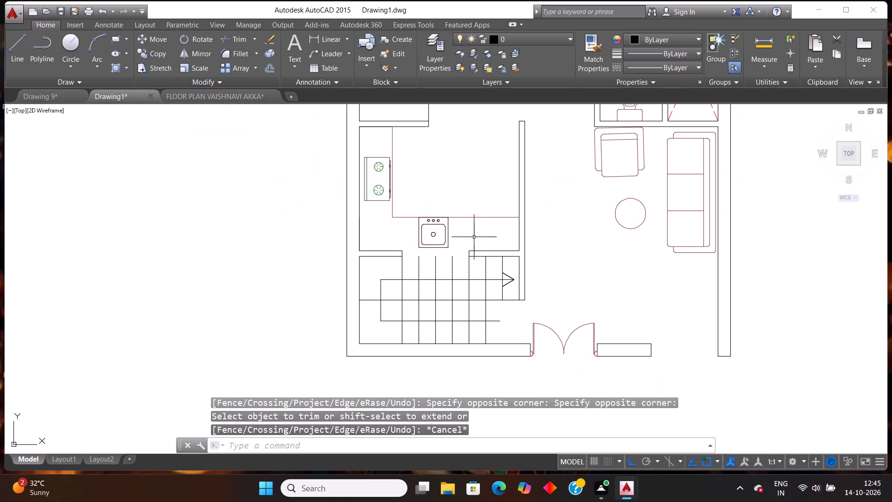
# Look over the whole floor plan, from the staircase and kitchen up to the two bedrooms.
pyautogui.scroll(-2, 472, 233)
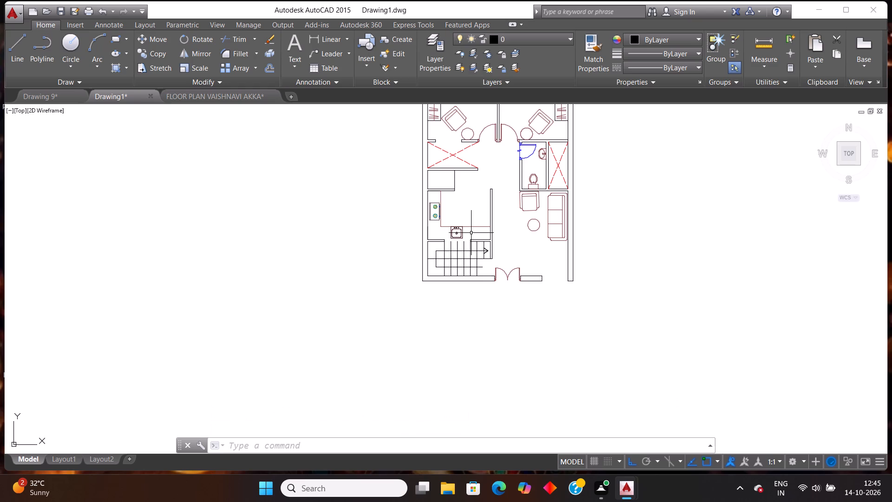
pyautogui.scroll(-1, 459, 182)
pyautogui.scroll(-2, 518, 172)
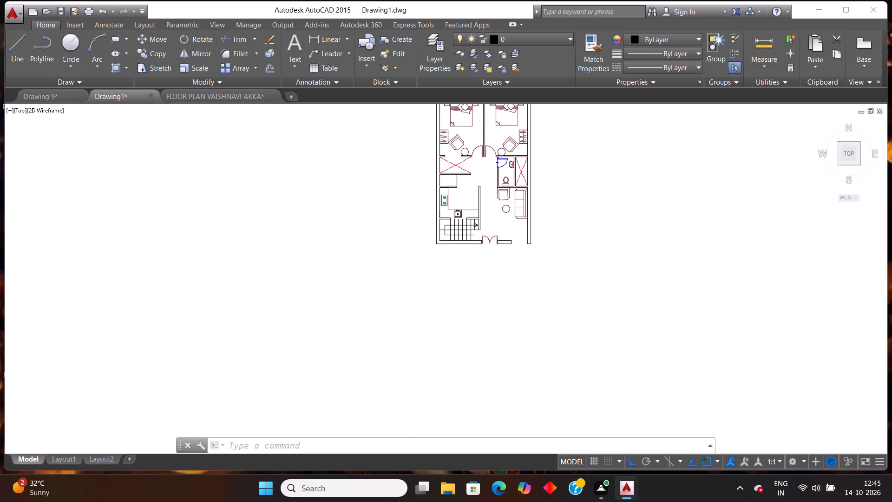
pyautogui.scroll(-7, 520, 158)
pyautogui.scroll(2, 512, 220)
pyautogui.scroll(-3, 550, 179)
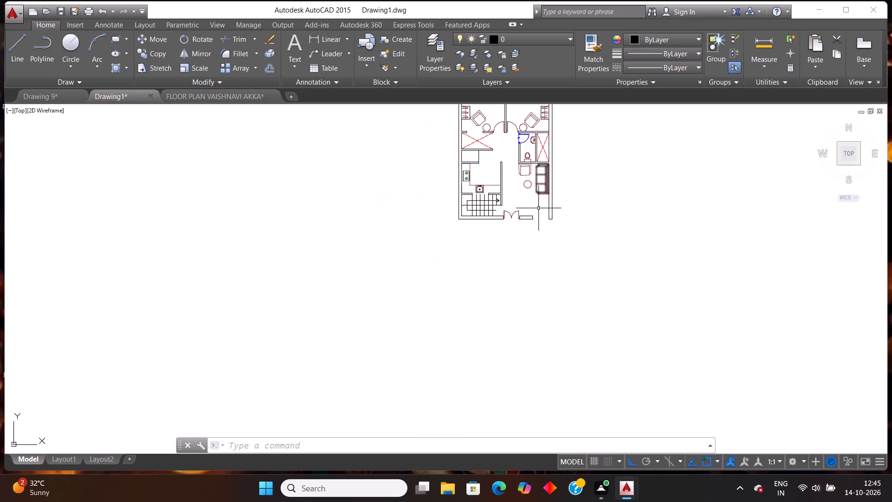
pyautogui.scroll(-4, 538, 208)
pyautogui.scroll(3, 556, 118)
pyautogui.scroll(-4, 471, 172)
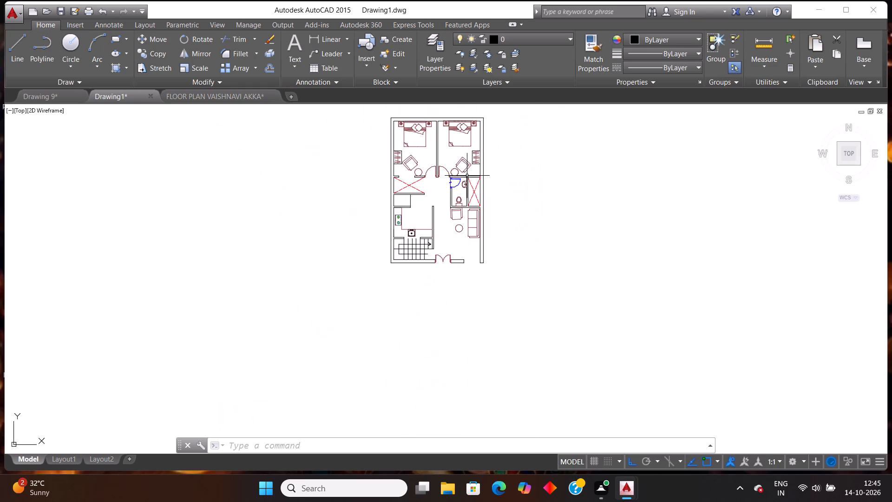
pyautogui.scroll(-2, 467, 176)
pyautogui.scroll(1, 429, 103)
# Draw a vertical line about 2'-1.5" long from the inner wall face at the left bedroom's bed edge outward across the outer wall.
pyautogui.scroll(4, 428, 104)
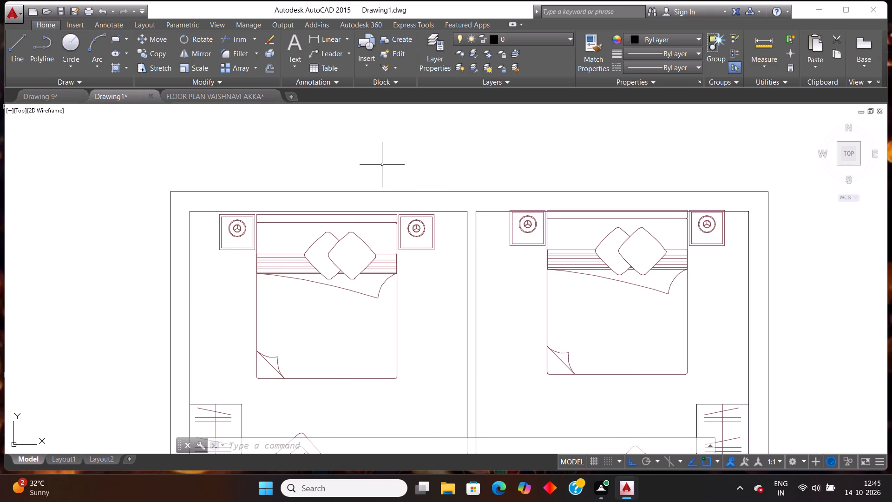
pyautogui.press('l')
pyautogui.press('Return')
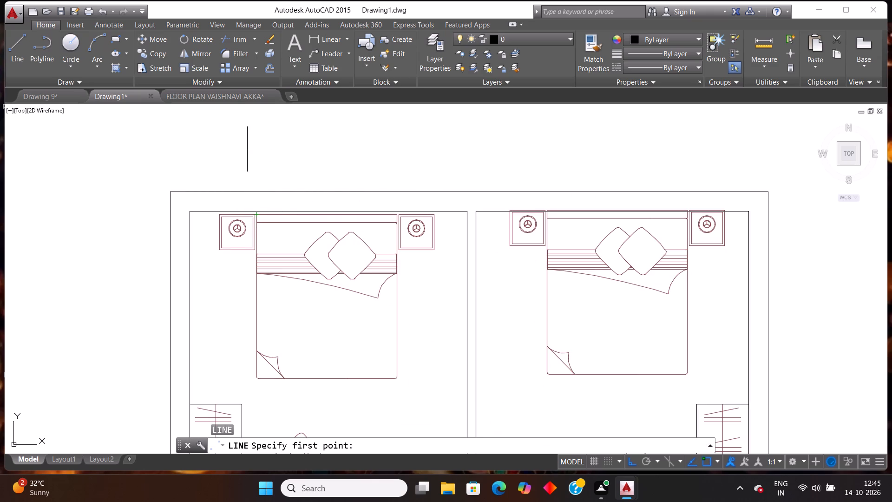
pyautogui.click(254, 208)
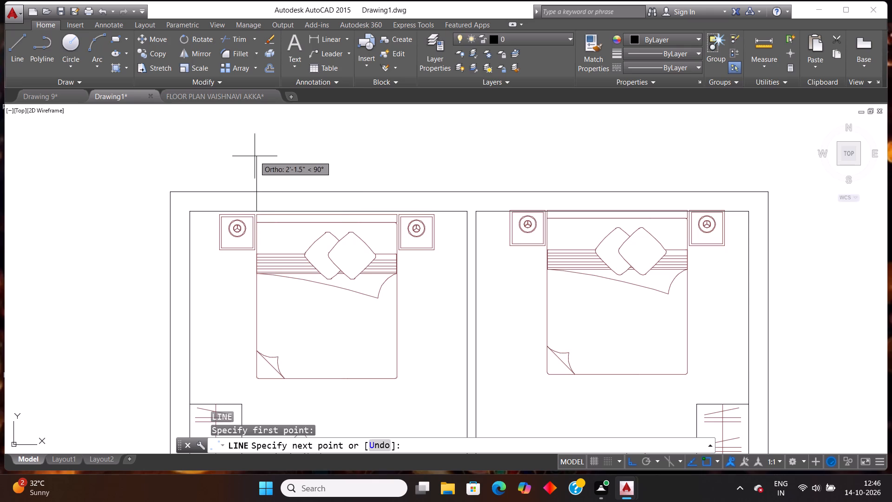
pyautogui.click(255, 156)
pyautogui.press('Escape')
# Offset the vertical line 4' along the left bedroom's outer wall, toward the partition between the bedrooms.
pyautogui.write('off')
pyautogui.press('Return')
pyautogui.write("4'")
pyautogui.press('Return')
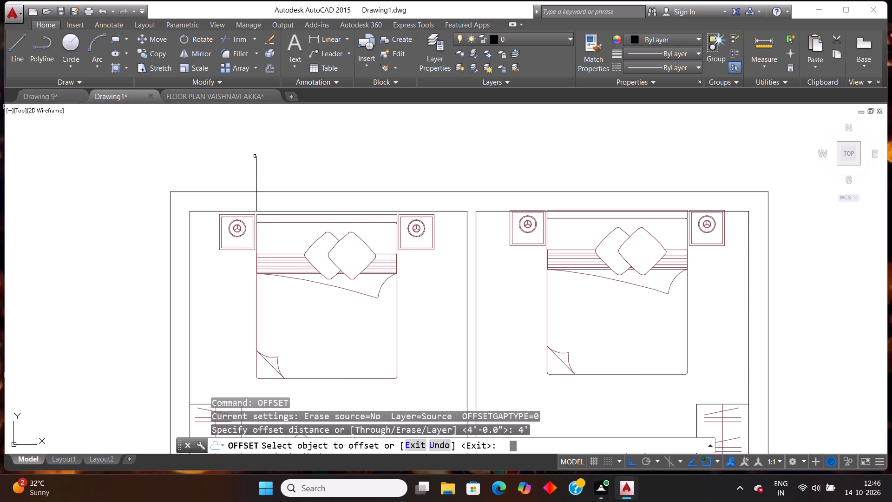
pyautogui.click(257, 161)
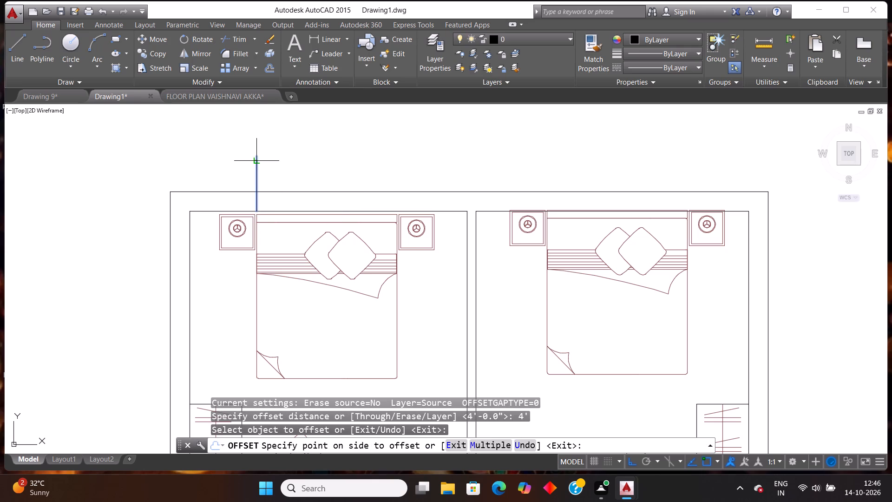
pyautogui.click(470, 152)
pyautogui.press('Escape')
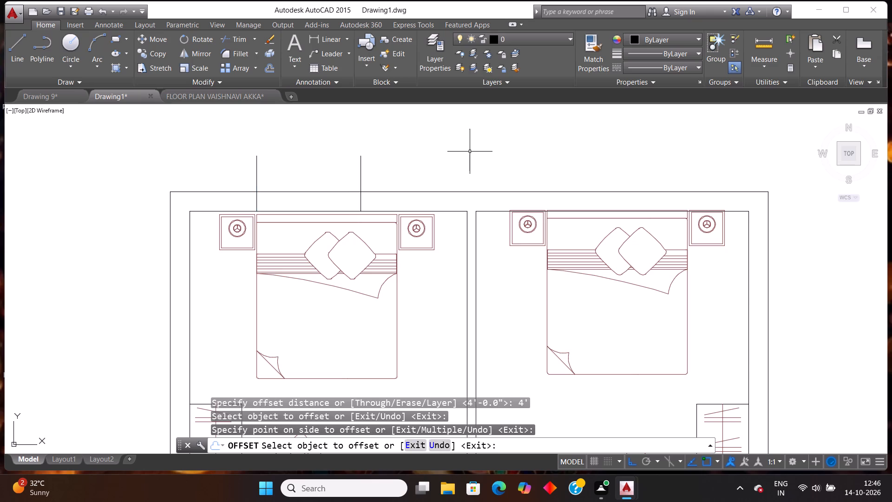
# Trim the left bedroom's outer wall lines between the two vertical lines, plus the line ends projecting outside the wall.
pyautogui.write('tr')
pyautogui.press('Return')
pyautogui.press('Return')
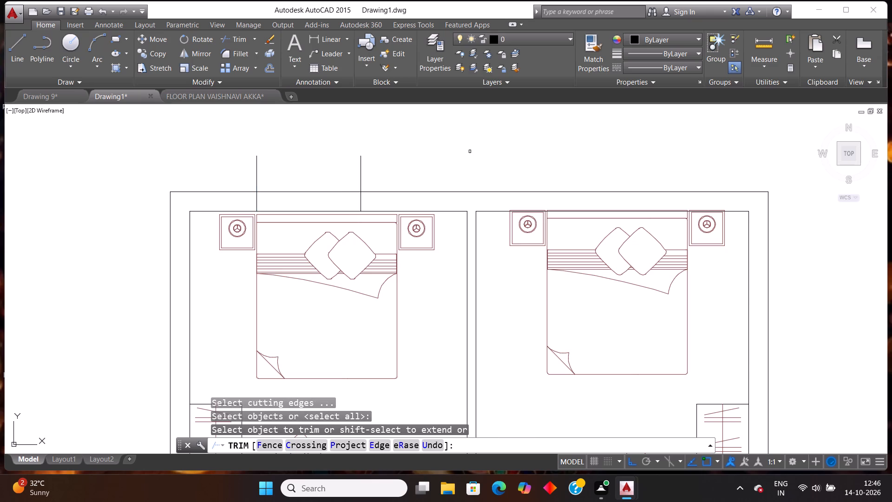
pyautogui.scroll(2, 335, 192)
pyautogui.click(287, 245)
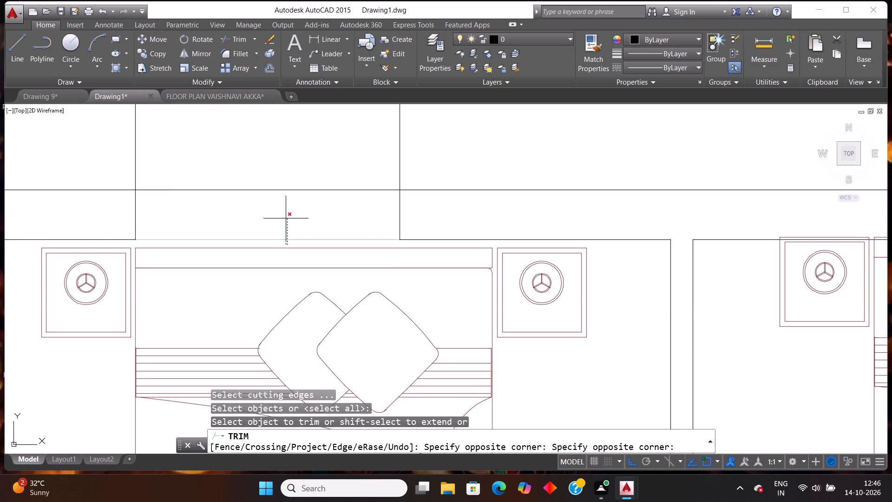
pyautogui.click(273, 140)
pyautogui.scroll(-3, 274, 151)
pyautogui.moveTo(198, 149); pyautogui.dragTo(204, 147)
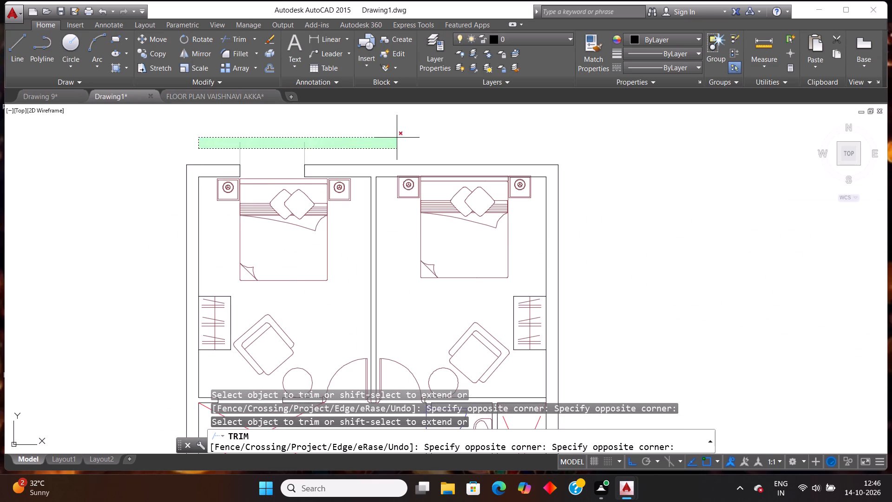
pyautogui.click(397, 138)
pyautogui.scroll(-2, 353, 150)
pyautogui.scroll(1, 433, 136)
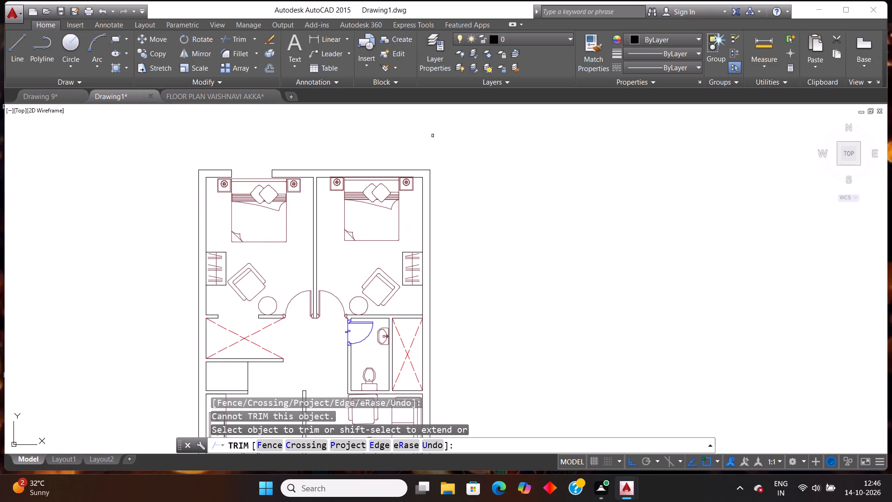
pyautogui.press('Escape')
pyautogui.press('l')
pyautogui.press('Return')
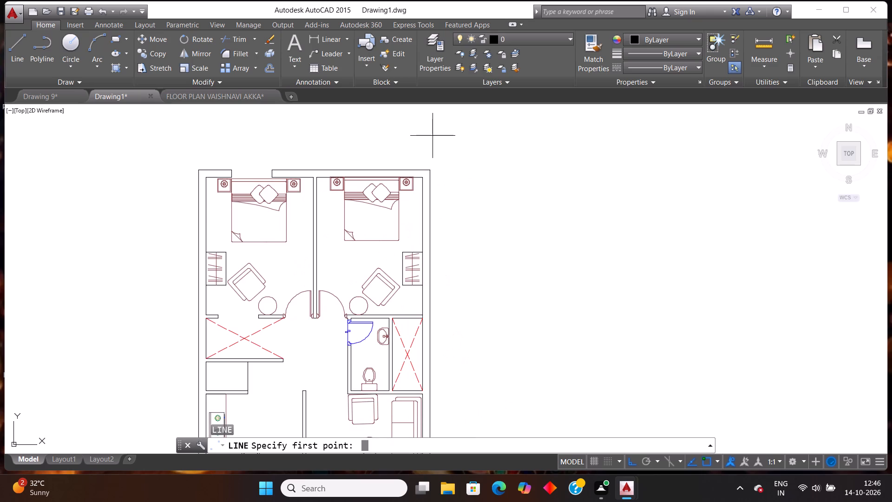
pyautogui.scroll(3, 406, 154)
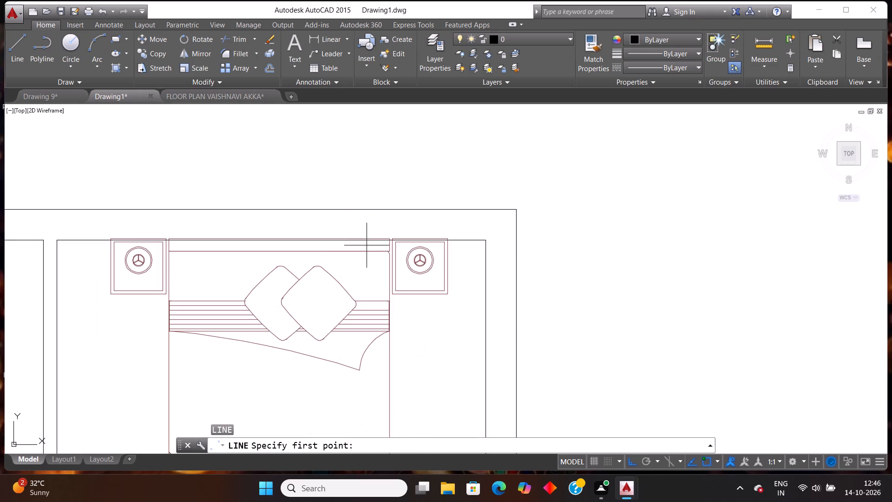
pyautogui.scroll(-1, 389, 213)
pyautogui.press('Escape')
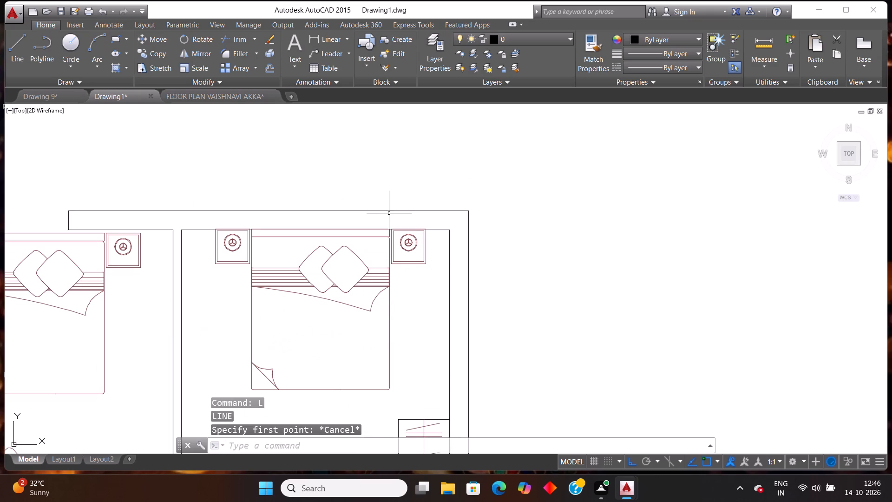
# Move the right bedroom's bed and side tables slightly away from the outer wall, just clear of its inner face.
pyautogui.moveTo(426, 345); pyautogui.dragTo(413, 343)
pyautogui.click(332, 311)
pyautogui.press('m')
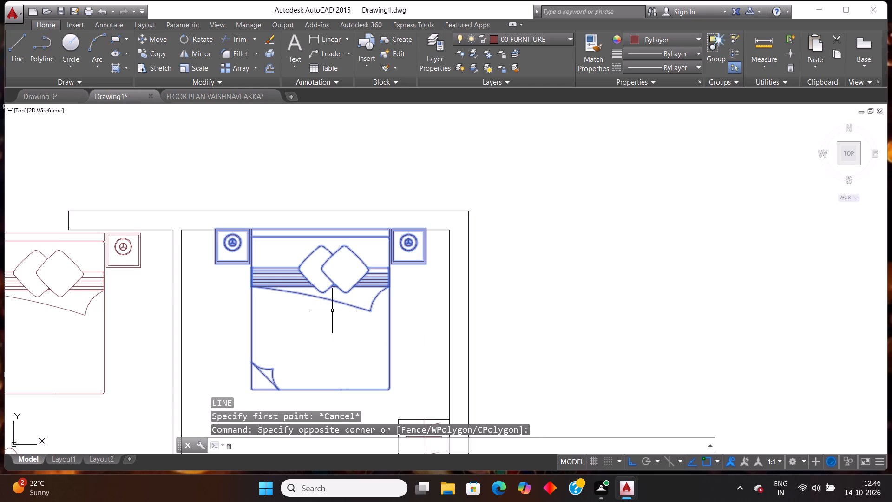
pyautogui.press('Return')
pyautogui.click(426, 228)
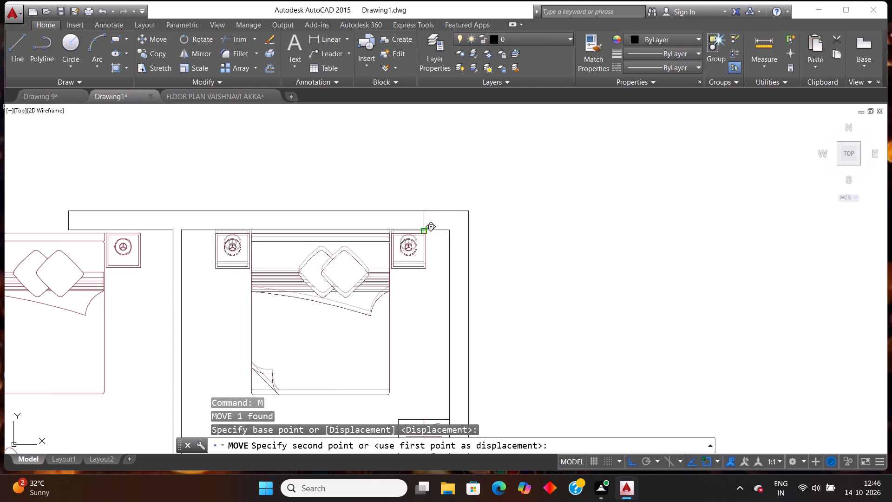
pyautogui.click(424, 234)
pyautogui.press('Escape')
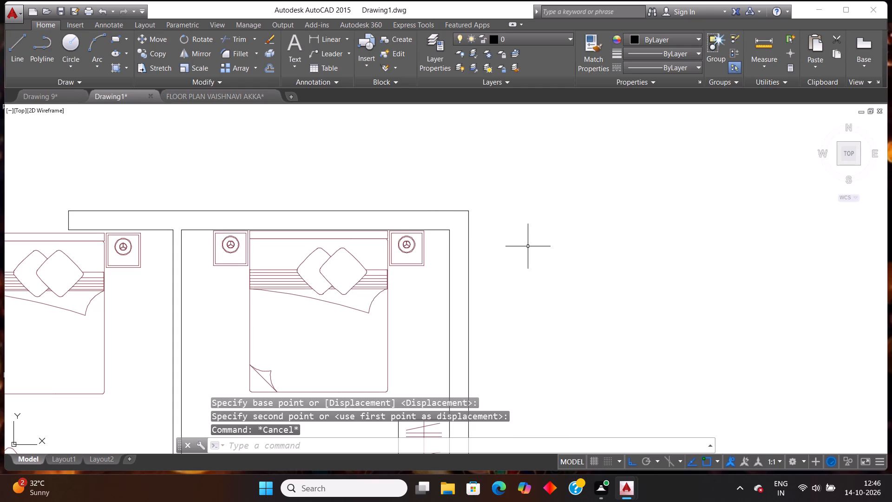
# Draw a vertical line from the headboard of the right bedroom's bed outward across the outer wall.
pyautogui.press('l')
pyautogui.press('Return')
pyautogui.scroll(2, 337, 231)
pyautogui.scroll(1, 387, 210)
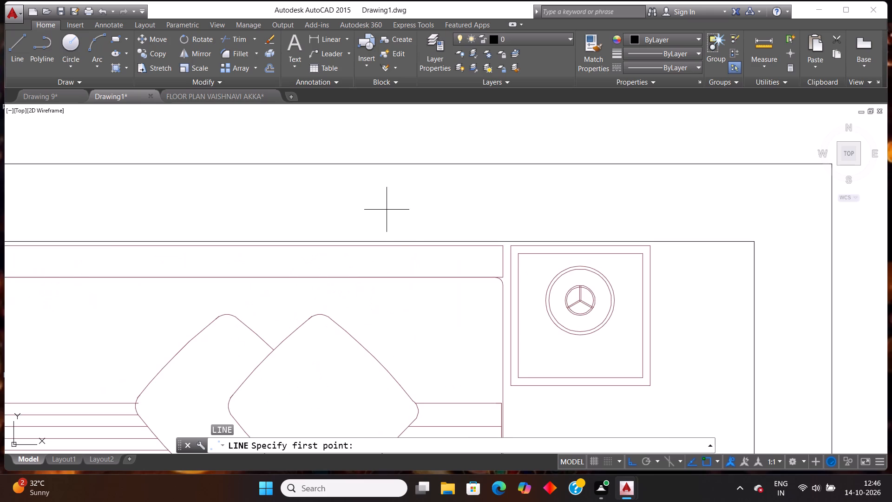
pyautogui.scroll(-3, 372, 227)
pyautogui.scroll(2, 379, 237)
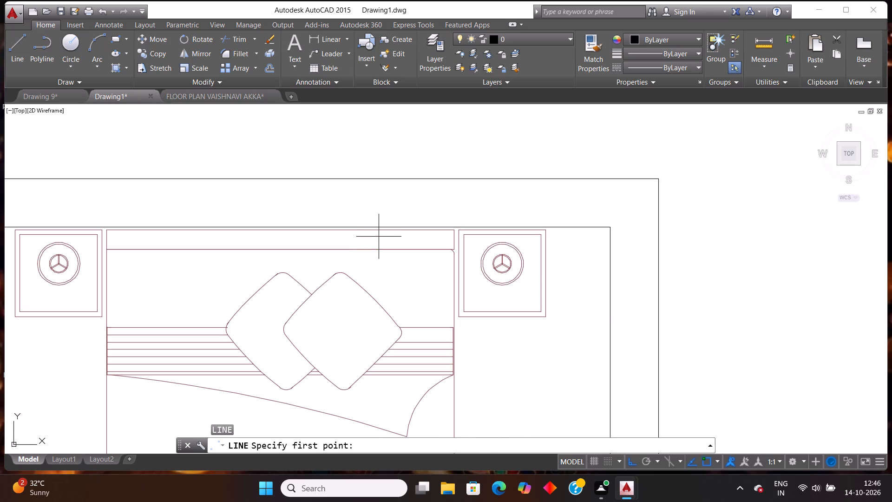
pyautogui.click(381, 231)
pyautogui.click(383, 143)
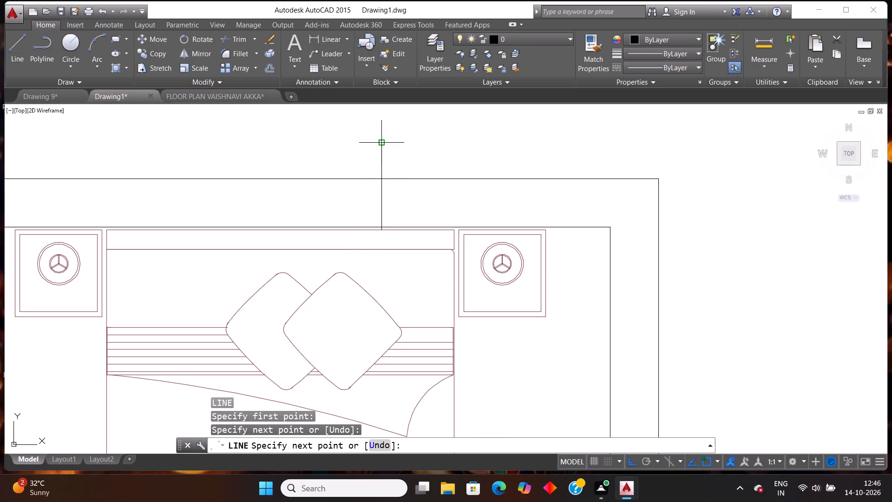
pyautogui.press('Escape')
# Offset the vertical line 4' along the right bedroom's outer wall, toward the partition between the bedrooms.
pyautogui.press('o')
pyautogui.press('f')
pyautogui.press('f')
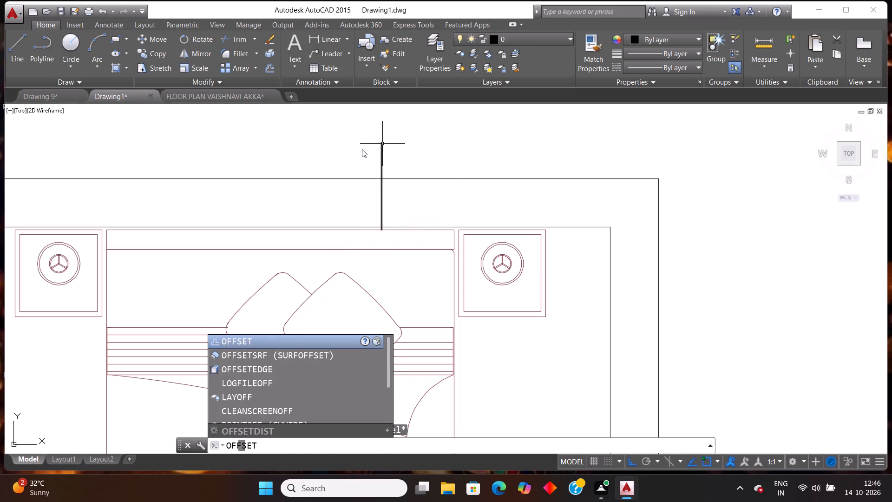
pyautogui.press('Return')
pyautogui.press('4')
pyautogui.press("'")
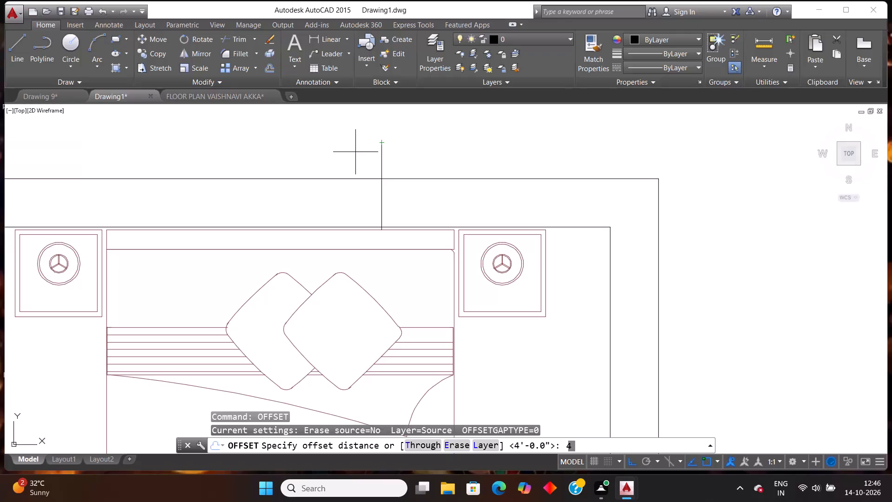
pyautogui.press('Return')
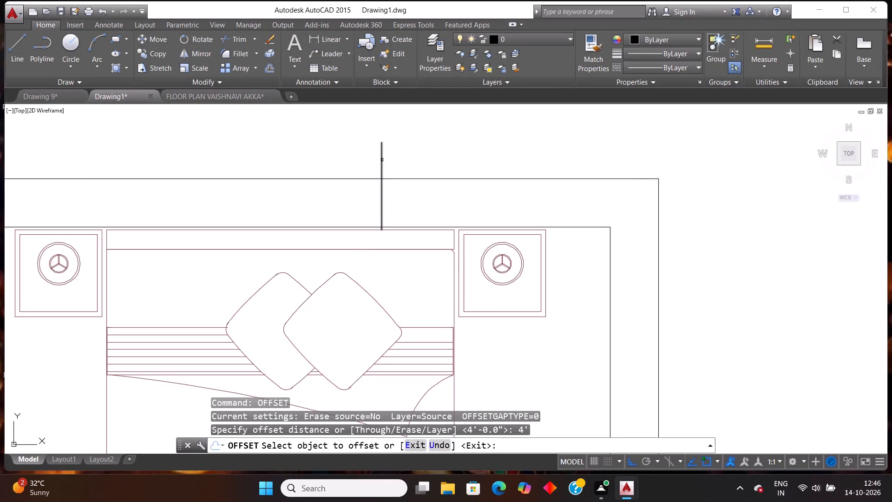
pyautogui.click(382, 160)
pyautogui.click(224, 125)
pyautogui.press('Escape')
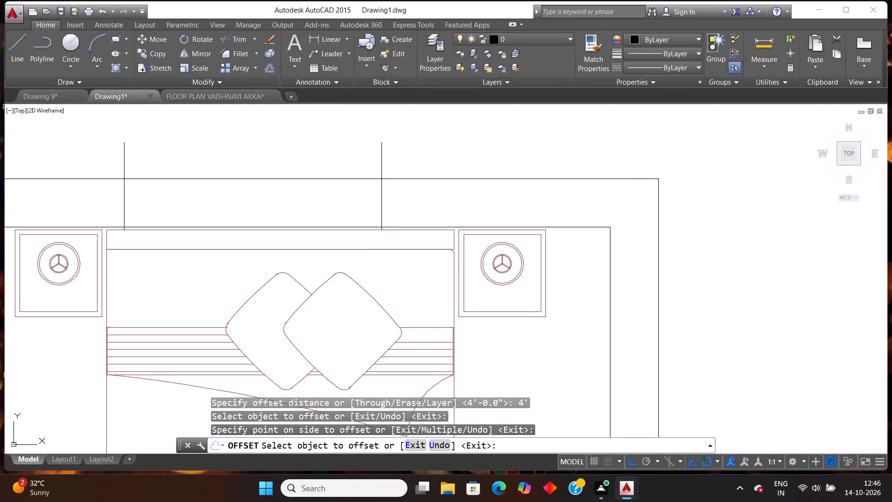
# Trim the right bedroom's outer wall lines between the two vertical lines, plus the line ends projecting outside the wall.
pyautogui.write('tr')
pyautogui.press('Return')
pyautogui.press('Return')
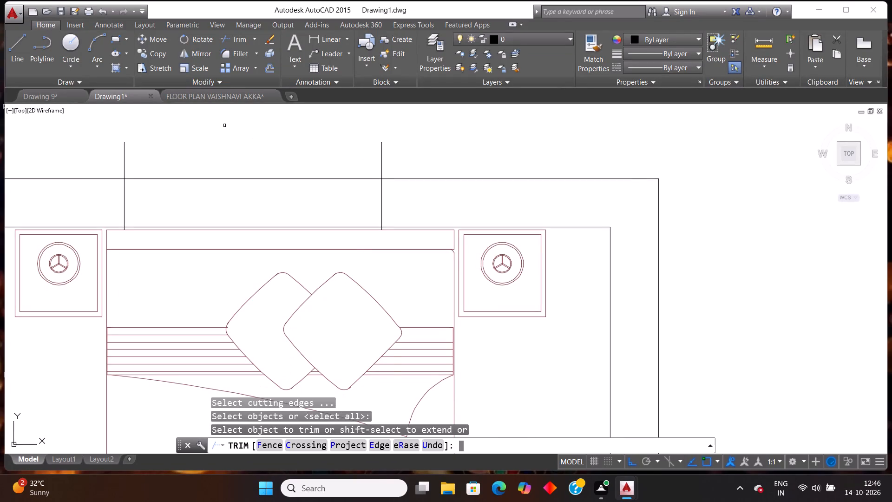
pyautogui.click(252, 135)
pyautogui.click(306, 254)
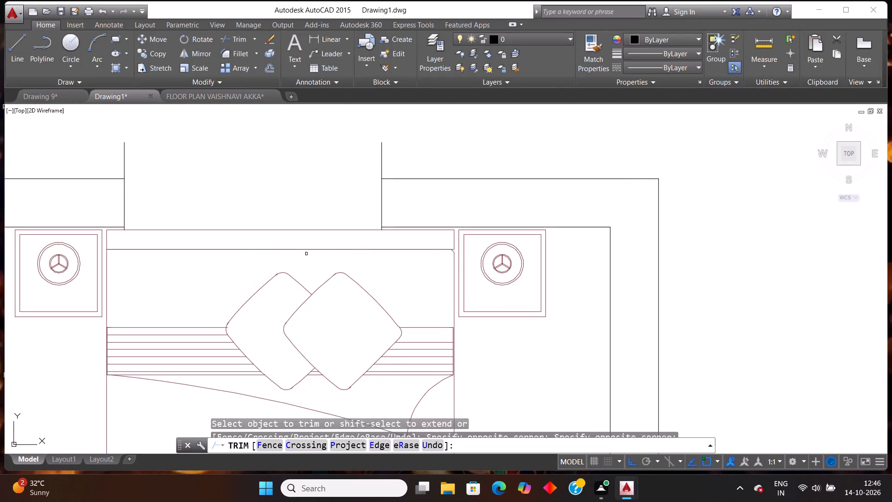
pyautogui.scroll(-2, 321, 243)
pyautogui.moveTo(228, 168); pyautogui.dragTo(235, 174)
pyautogui.click(384, 208)
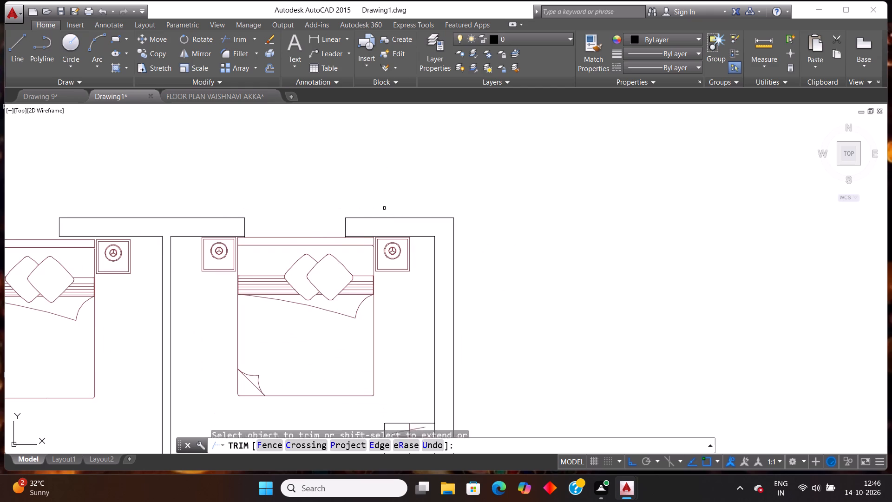
# Trim the short ends of both opening lines that extend past the inner wall face toward the right bedroom's bed.
pyautogui.scroll(-3, 379, 209)
pyautogui.scroll(4, 379, 217)
pyautogui.scroll(1, 178, 243)
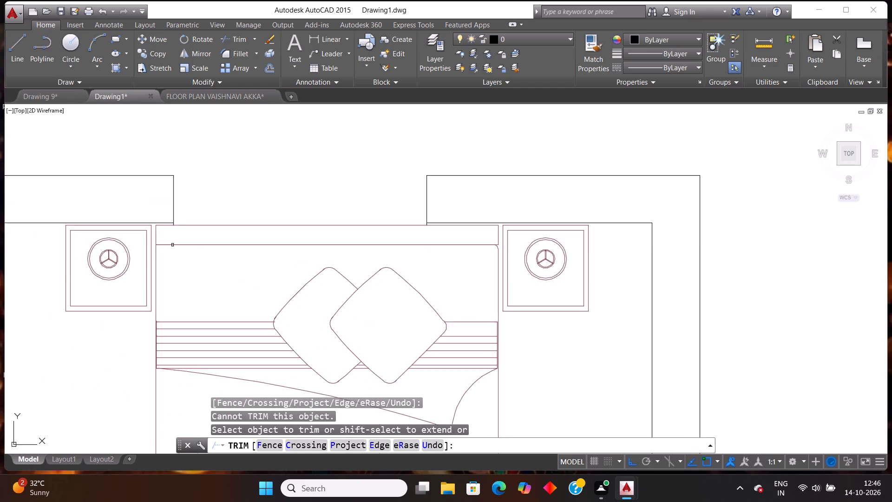
pyautogui.scroll(1, 167, 246)
pyautogui.scroll(4, 180, 205)
pyautogui.click(183, 237)
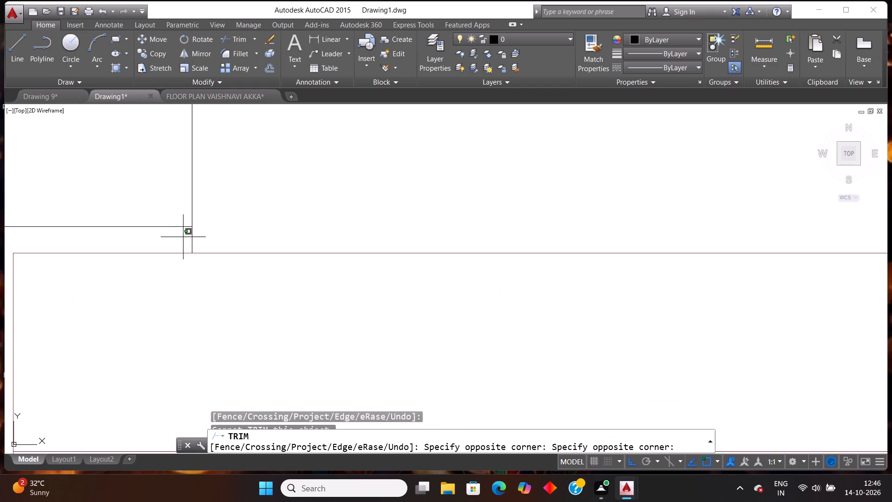
pyautogui.click(229, 229)
pyautogui.scroll(-8, 241, 227)
pyautogui.scroll(2, 348, 230)
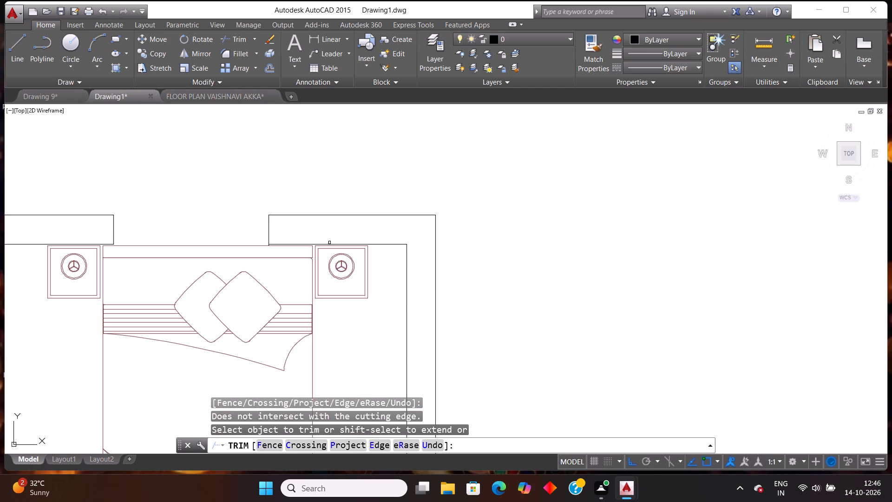
pyautogui.scroll(4, 275, 238)
pyautogui.scroll(3, 250, 267)
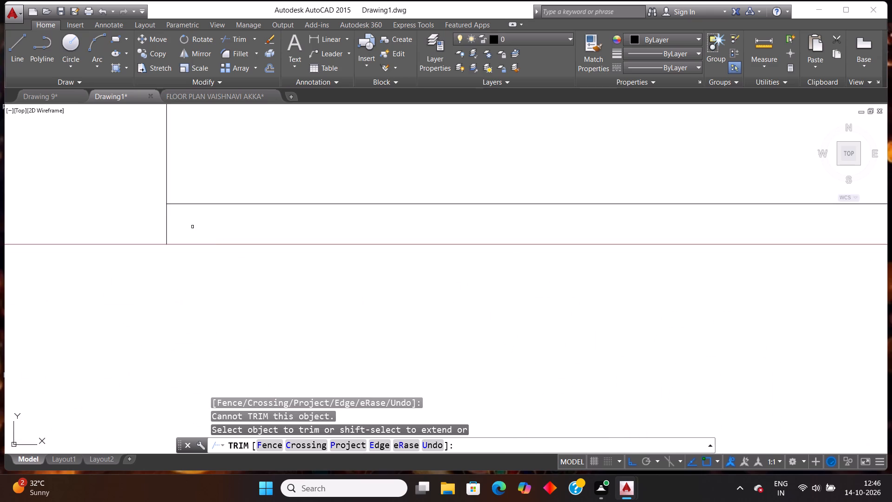
pyautogui.click(188, 224)
pyautogui.click(176, 227)
pyautogui.click(159, 226)
pyautogui.click(187, 220)
pyautogui.scroll(-1, 191, 218)
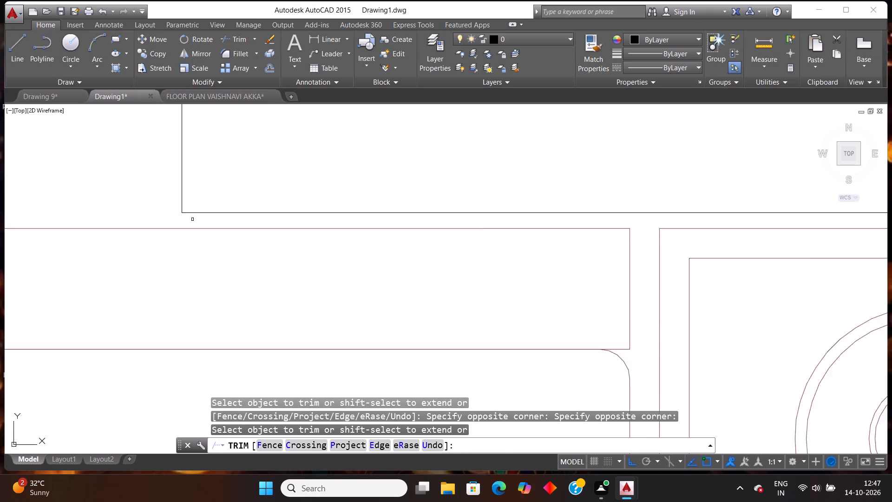
pyautogui.scroll(-9, 194, 220)
pyautogui.press('Escape')
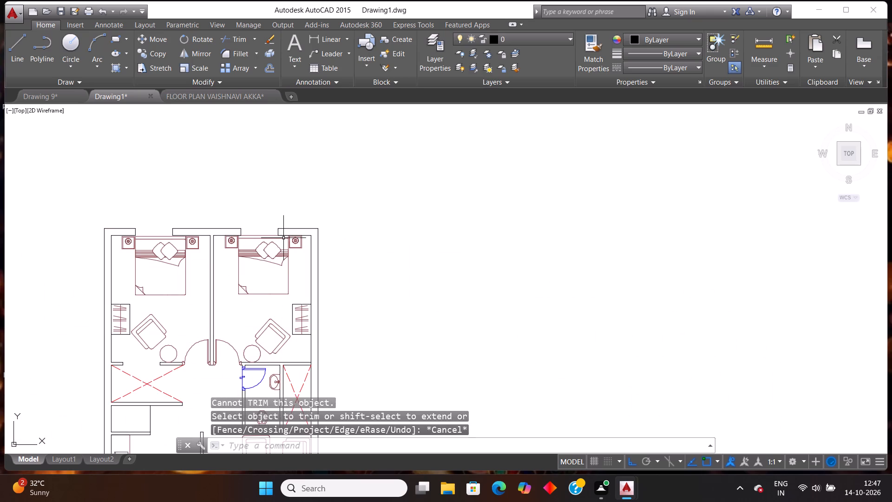
# Draw a horizontal line from the midpoint of the inner wall face at the left red-crossed space outward across the outer wall.
pyautogui.scroll(-2, 283, 237)
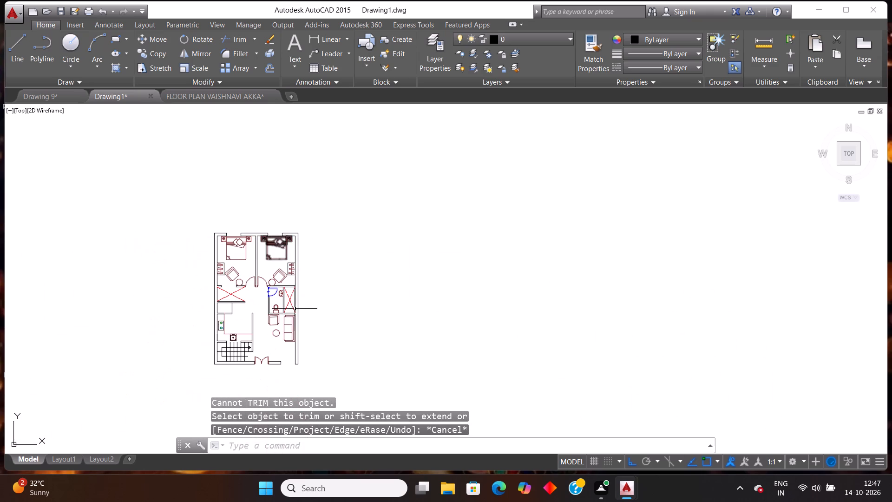
pyautogui.scroll(1, 272, 365)
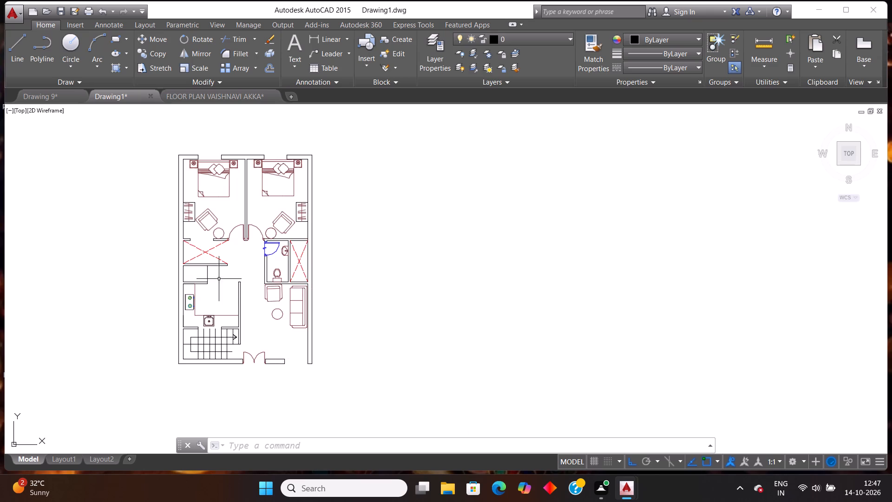
pyautogui.scroll(2, 196, 272)
pyautogui.press('Escape')
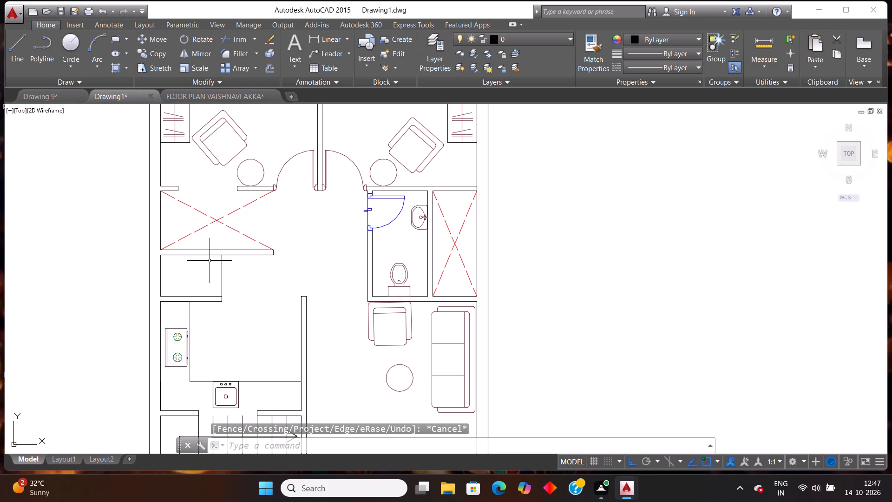
pyautogui.press('l')
pyautogui.press('Return')
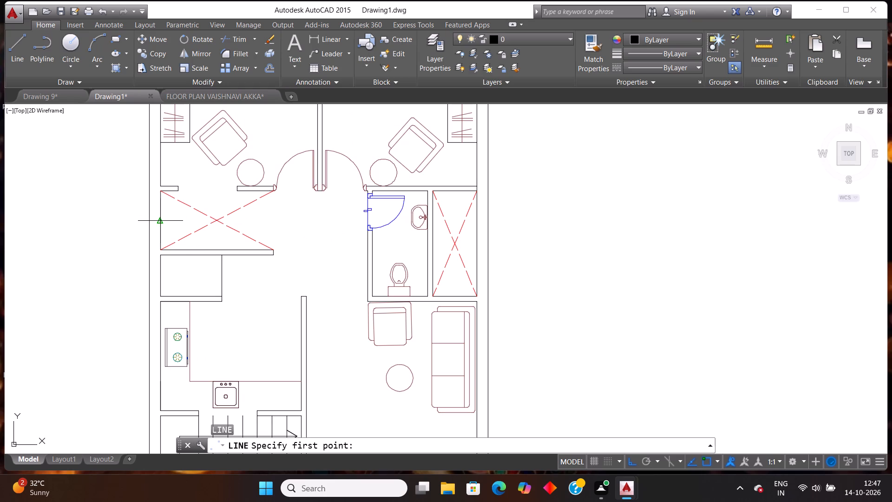
pyautogui.click(162, 218)
pyautogui.click(57, 211)
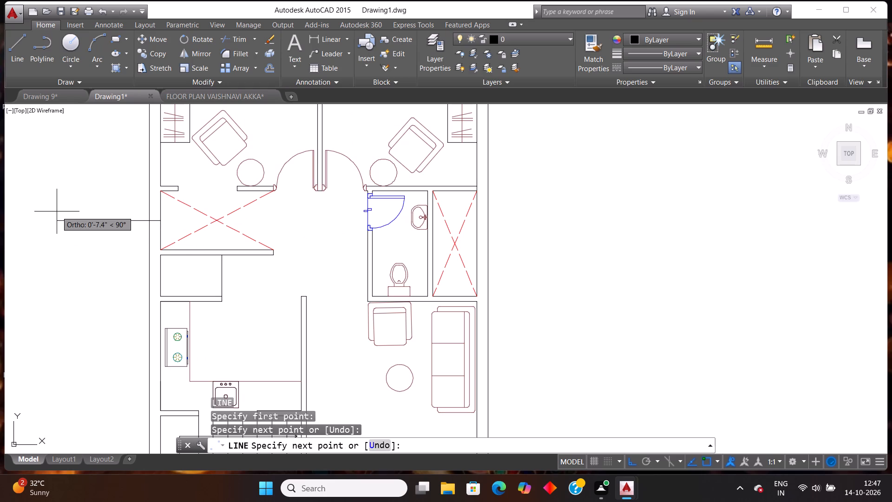
pyautogui.press('Escape')
# Trim the part of the new horizontal line that projects outside the left outer wall.
pyautogui.write('tr')
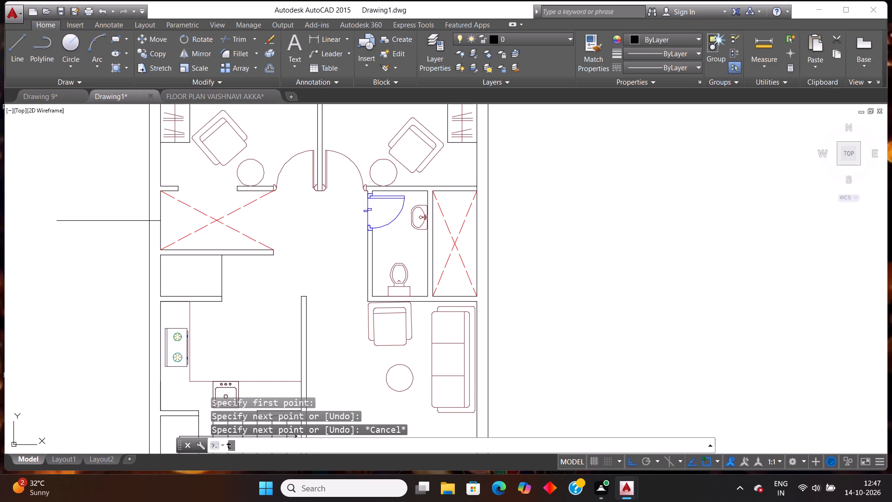
pyautogui.press('Return')
pyautogui.press('Return')
pyautogui.click(122, 244)
pyautogui.click(74, 179)
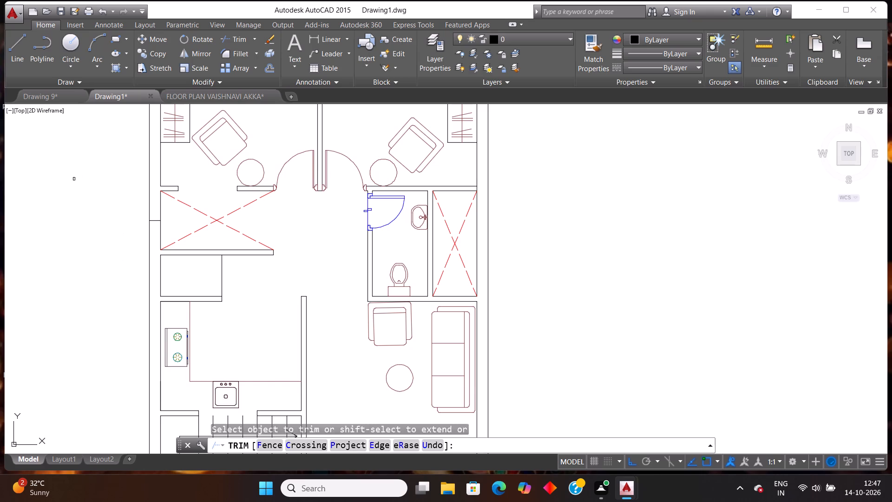
pyautogui.press('Escape')
# Offset the short horizontal line 1' along the left outer wall, toward the left bedroom.
pyautogui.write('off')
pyautogui.press('Return')
pyautogui.write("1'")
pyautogui.press('Return')
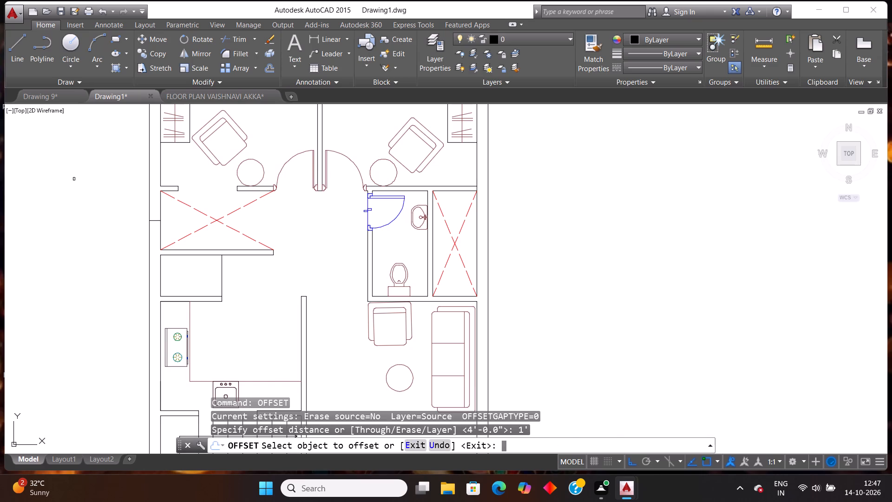
pyautogui.click(153, 222)
pyautogui.click(130, 172)
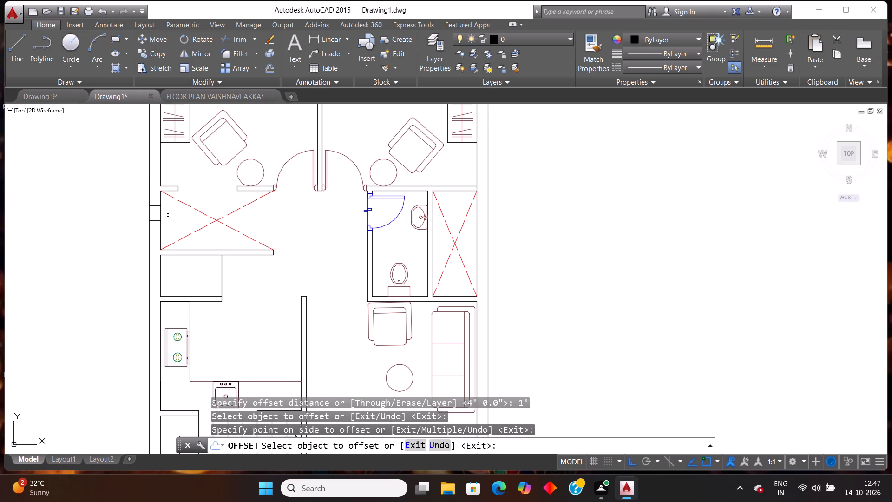
# Offset the original short horizontal line 1' along the left outer wall in the other direction, toward the kitchen.
pyautogui.click(157, 220)
pyautogui.click(157, 258)
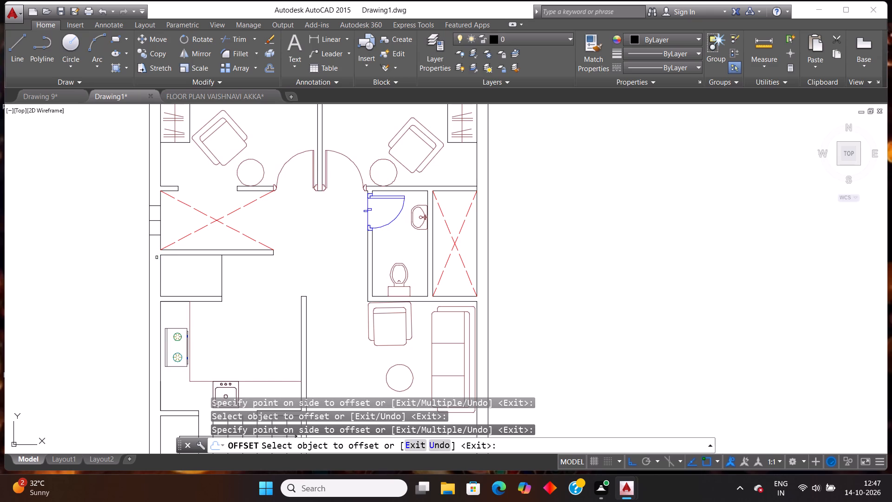
pyautogui.press('Escape')
# Trim both faces of the left outer wall between the two outer offset lines beside the left red-crossed space.
pyautogui.write('tr')
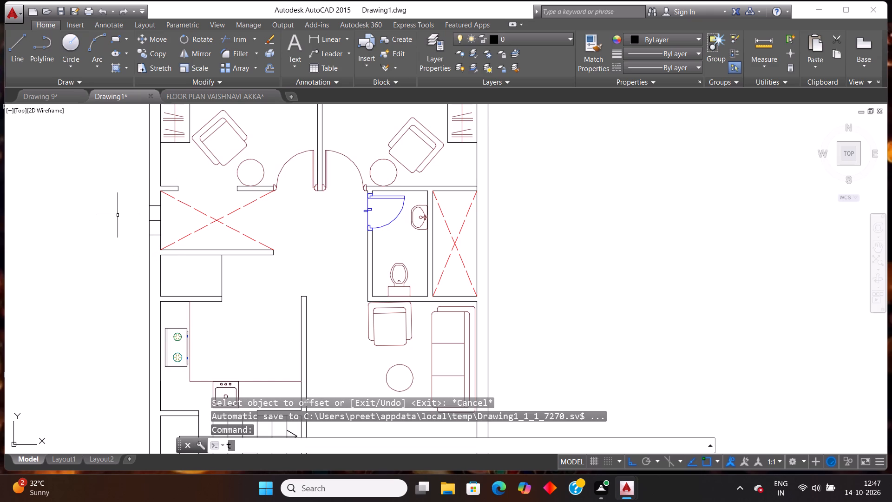
pyautogui.press('Return')
pyautogui.press('Return')
pyautogui.scroll(1, 151, 204)
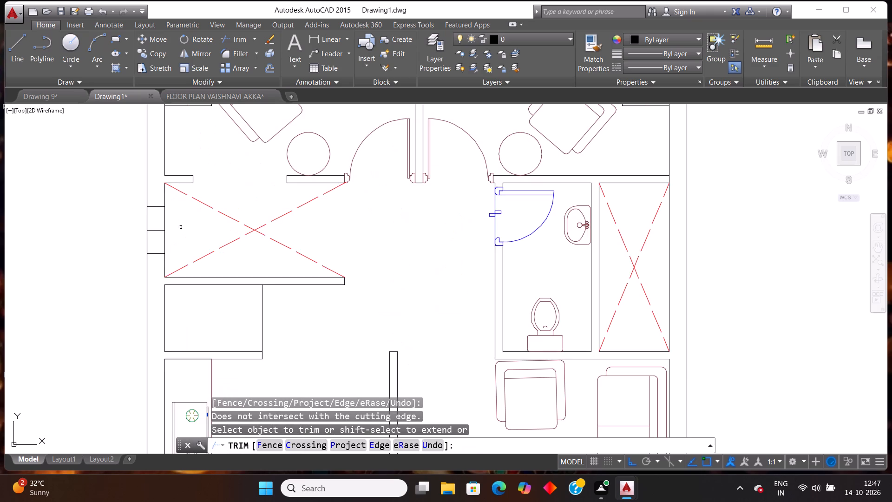
pyautogui.moveTo(179, 224); pyautogui.dragTo(173, 222)
pyautogui.click(93, 205)
pyautogui.moveTo(173, 238); pyautogui.dragTo(153, 238)
pyautogui.doubleClick(114, 238)
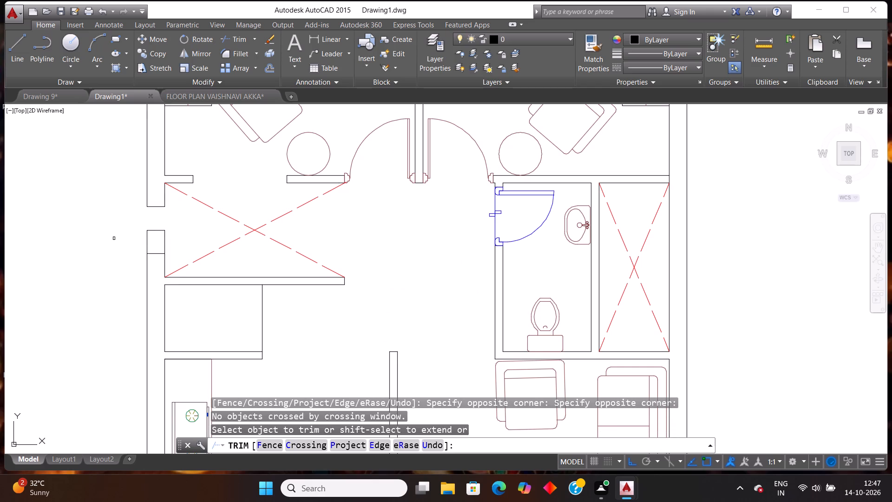
pyautogui.click(174, 242)
pyautogui.click(121, 237)
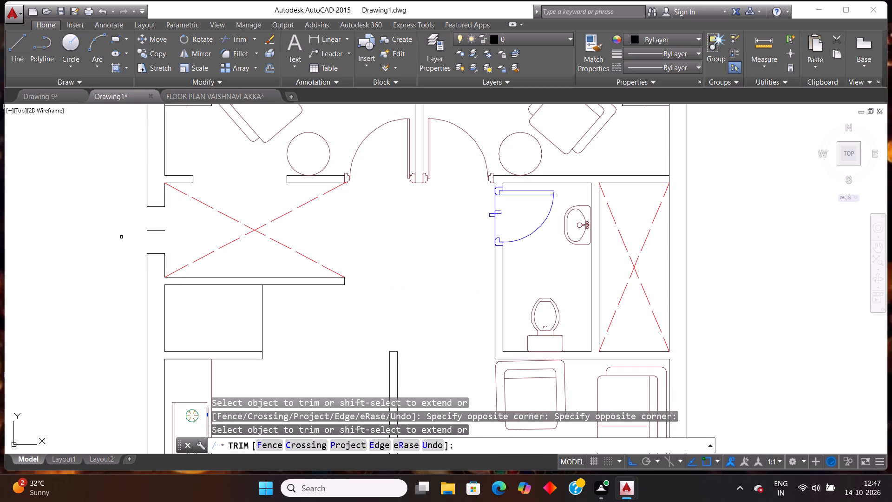
pyautogui.press('Escape')
# Delete the leftover middle line in the new opening beside the left red-crossed space.
pyautogui.click(178, 234)
pyautogui.click(137, 234)
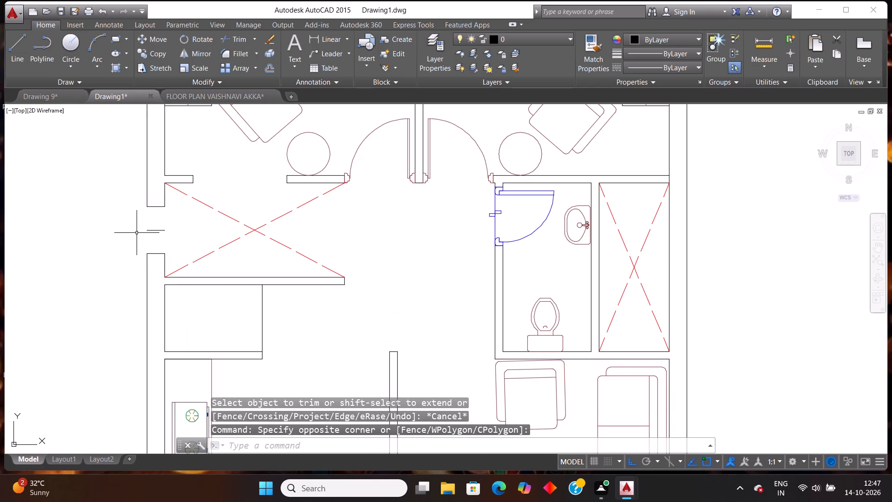
pyautogui.click(188, 230)
pyautogui.click(140, 225)
pyautogui.click(164, 237)
pyautogui.click(137, 226)
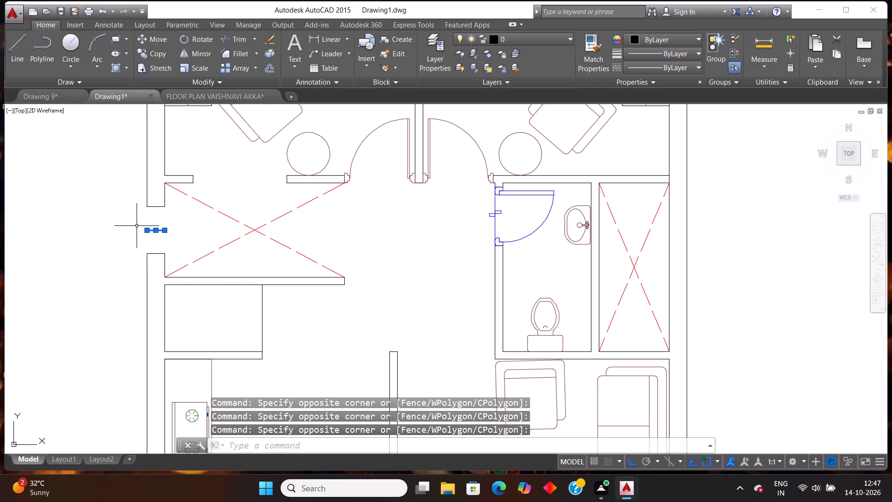
pyautogui.press('Delete')
# Switch to the open FLOOR PLAN drawing and copy the window symbol from M.BEDROOM 1's outer wall.
pyautogui.scroll(-2, 167, 211)
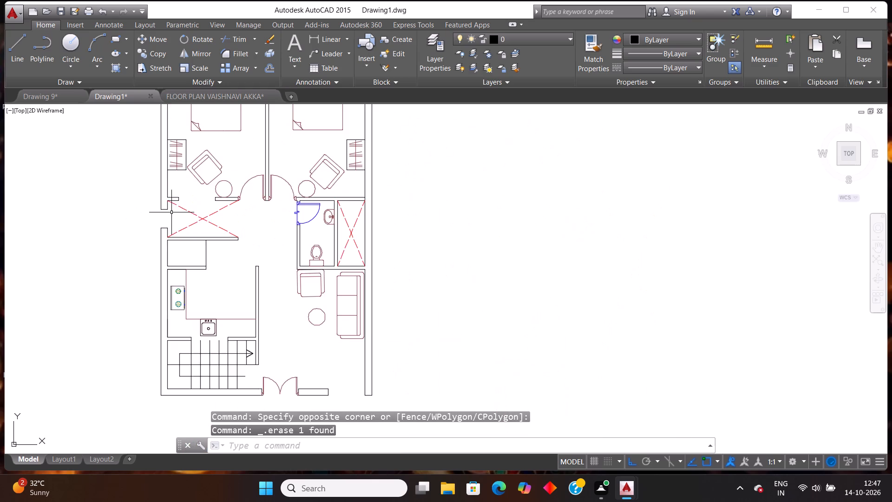
pyautogui.scroll(-1, 173, 213)
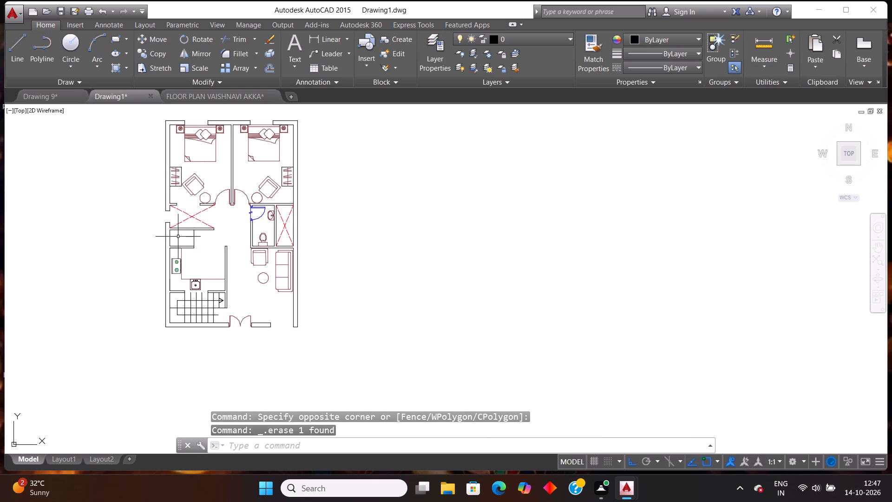
pyautogui.scroll(-1, 177, 238)
pyautogui.scroll(1, 227, 144)
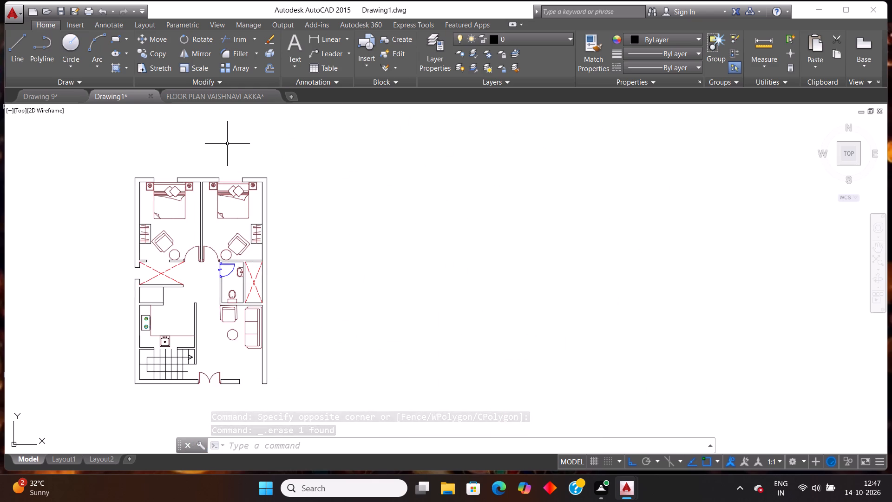
pyautogui.press('Escape')
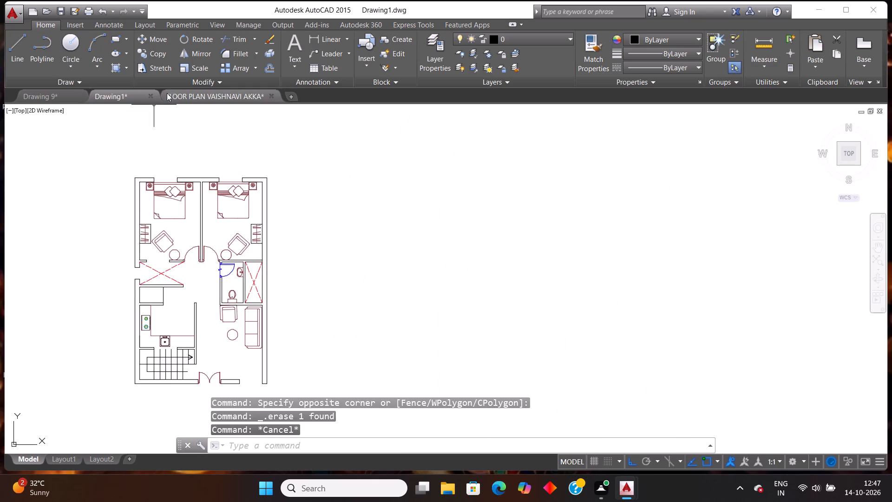
pyautogui.click(191, 94)
pyautogui.scroll(-1, 235, 140)
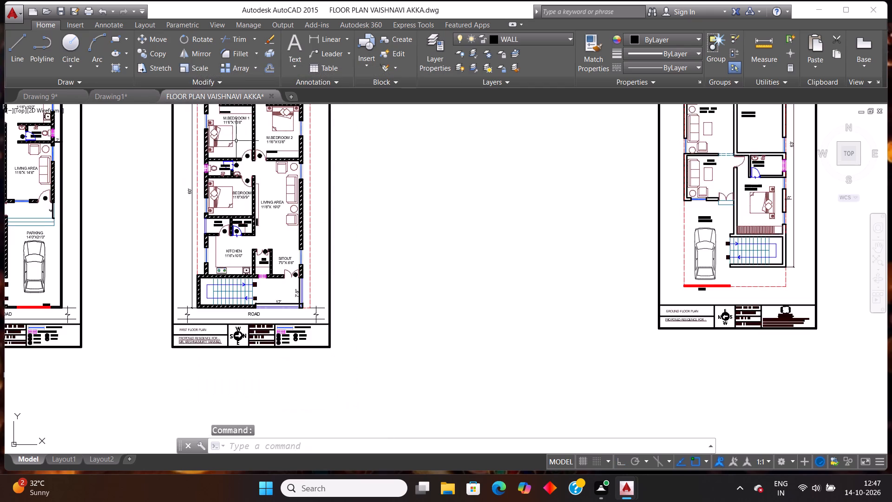
pyautogui.scroll(-3, 247, 155)
pyautogui.scroll(5, 248, 152)
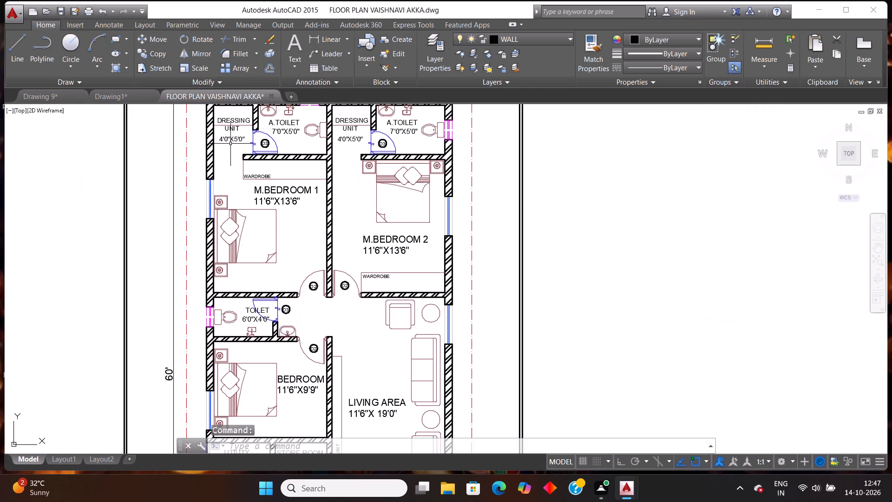
pyautogui.scroll(1, 231, 153)
pyautogui.click(208, 212)
pyautogui.click(186, 211)
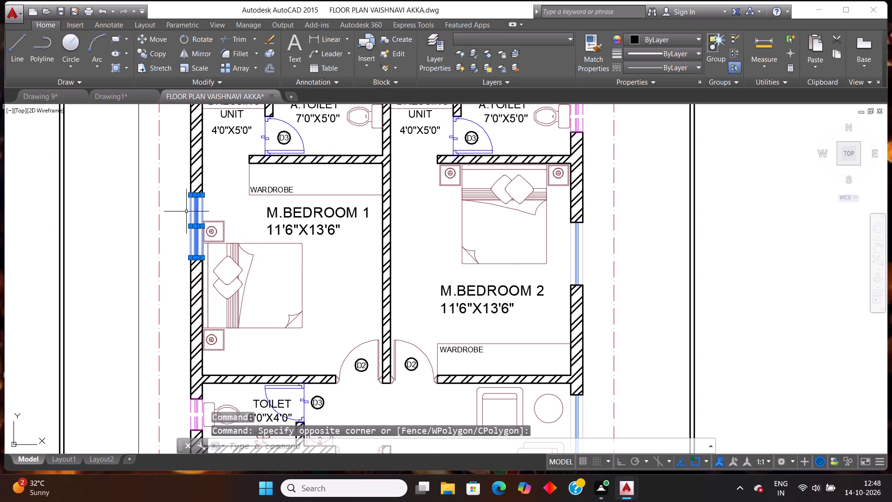
pyautogui.hotkey('ctrl', 'c')
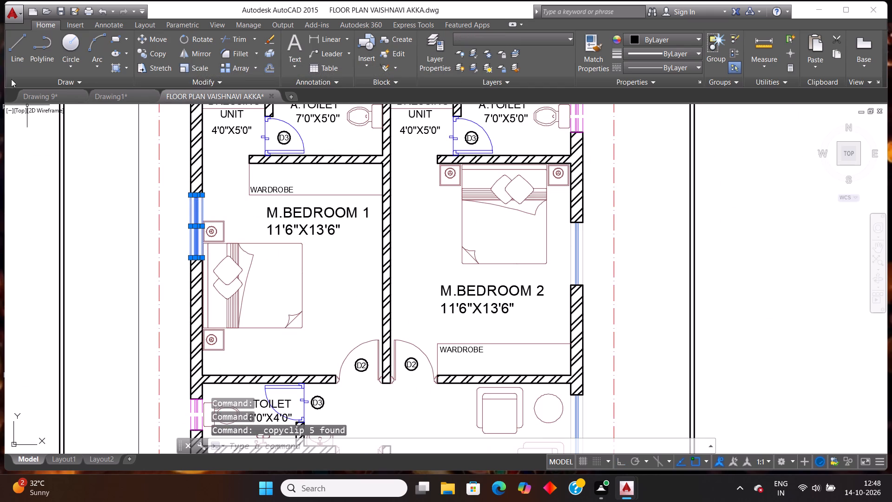
# Return to Drawing1 and paste two copies of the window symbol in the empty space beside the house plan.
pyautogui.click(116, 95)
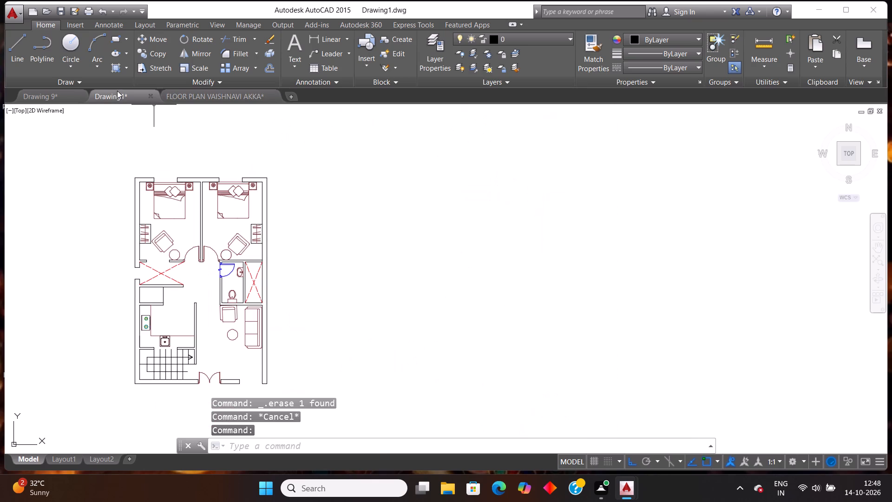
pyautogui.hotkey('ctrl', 'v')
pyautogui.click(344, 212)
pyautogui.moveTo(399, 260); pyautogui.dragTo(397, 255)
pyautogui.click(317, 151)
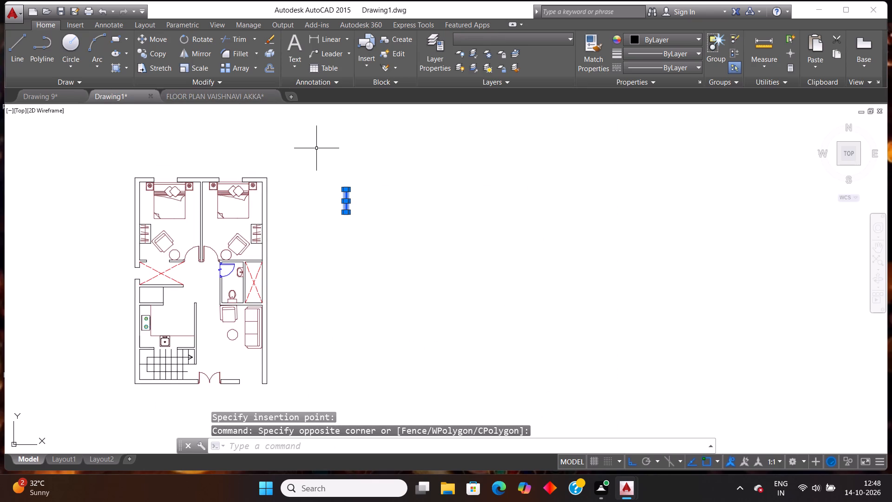
pyautogui.click(403, 199)
pyautogui.hotkey('ctrl', 'v')
pyautogui.click(412, 219)
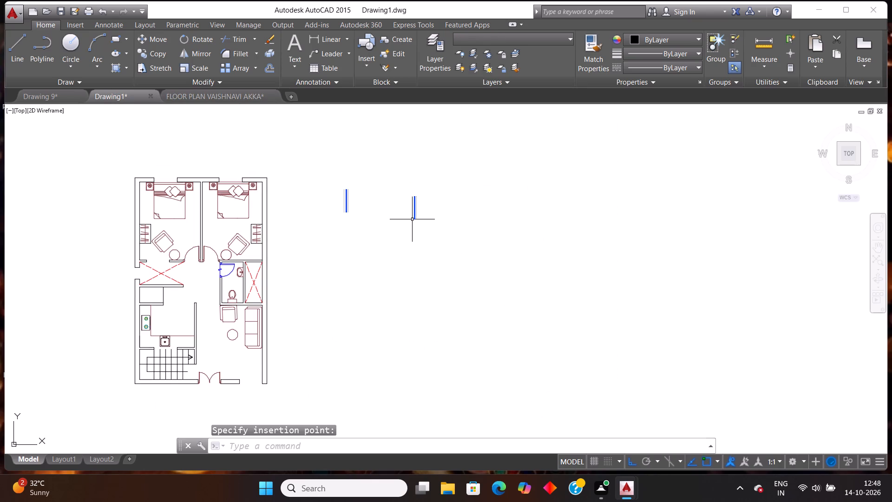
# Rotate the second window copy 90° clockwise about its upper corner so it lies horizontally.
pyautogui.moveTo(453, 248); pyautogui.dragTo(448, 242)
pyautogui.click(390, 166)
pyautogui.press('r')
pyautogui.press('o')
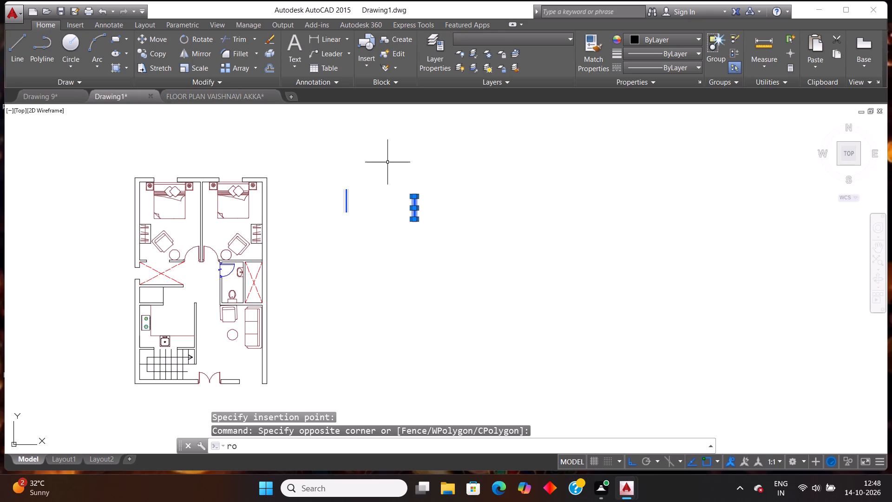
pyautogui.press('Return')
pyautogui.click(410, 196)
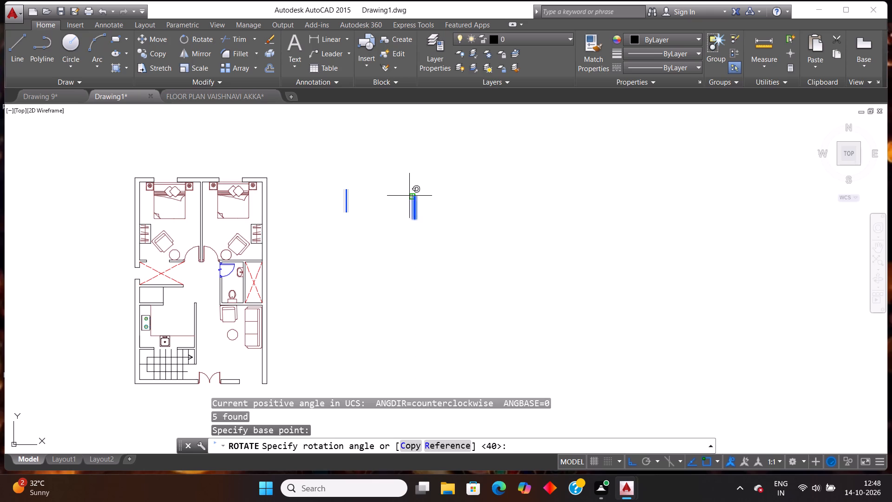
pyautogui.click(386, 258)
# Copy the horizontal window and paste it into the outer wall opening behind the left bedroom's bed.
pyautogui.click(415, 225)
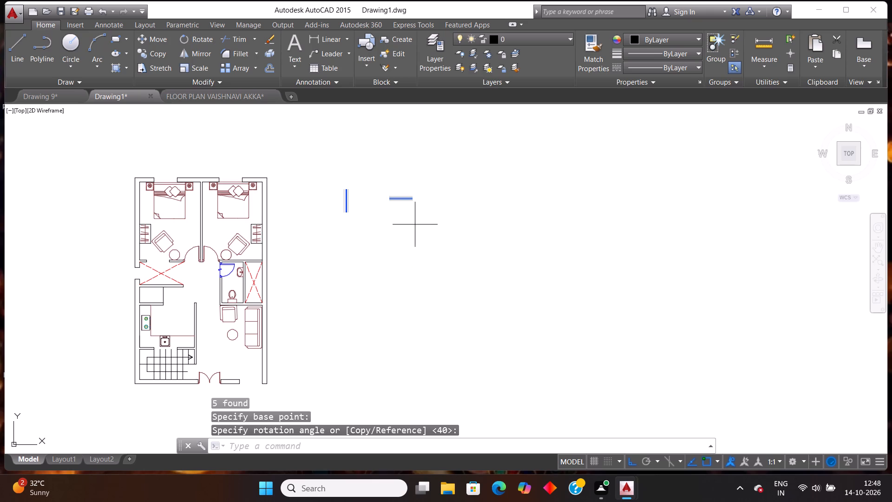
pyautogui.click(385, 172)
pyautogui.hotkey('ctrl', 'c')
pyautogui.hotkey('ctrl', 'v')
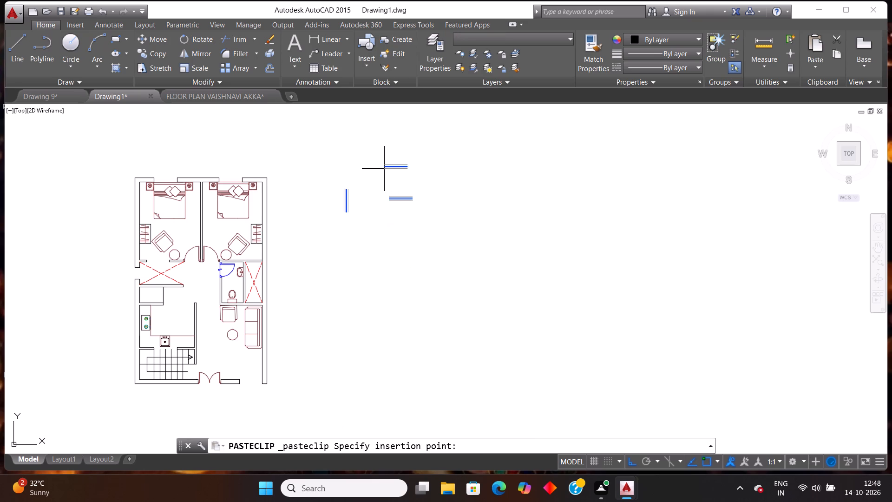
pyautogui.scroll(4, 161, 180)
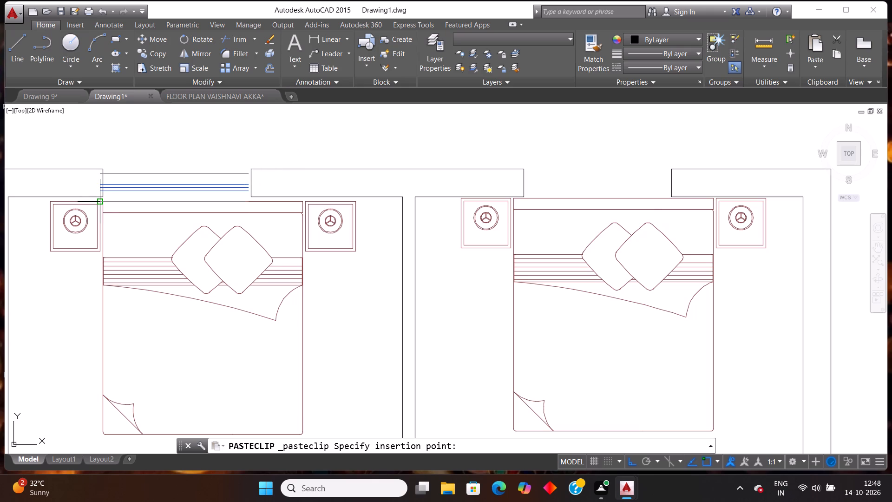
pyautogui.click(105, 198)
# Paste another horizontal window into the outer wall opening behind the right bedroom's bed.
pyautogui.scroll(-3, 266, 188)
pyautogui.scroll(2, 362, 167)
pyautogui.hotkey('ctrl', 'v')
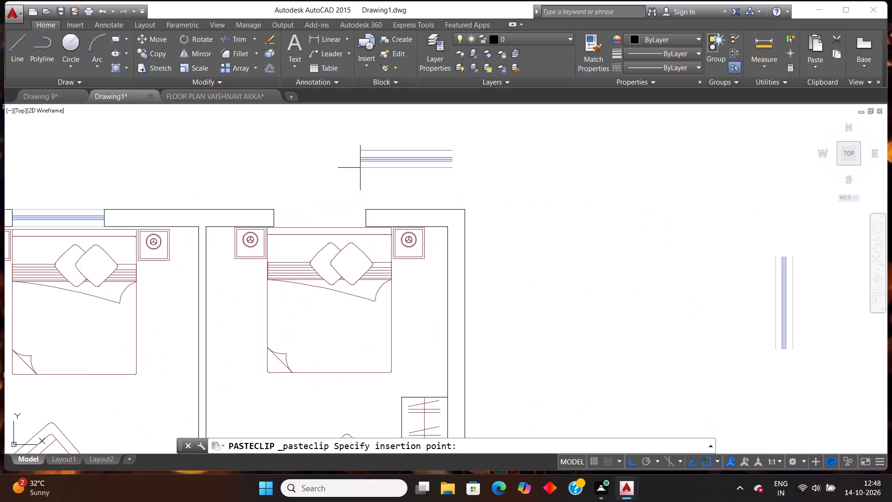
pyautogui.scroll(3, 293, 214)
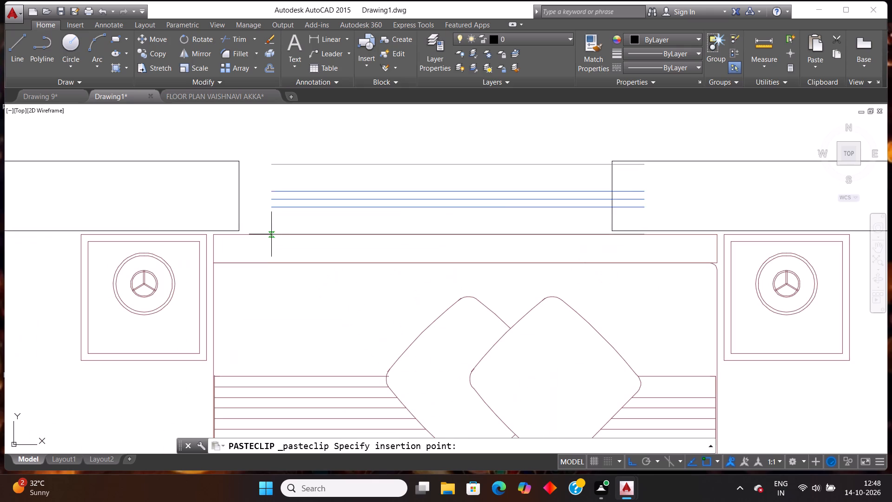
pyautogui.click(240, 231)
# Paste a horizontal window into the inner wall opening between the left bedroom and the red-crossed space.
pyautogui.scroll(-7, 290, 216)
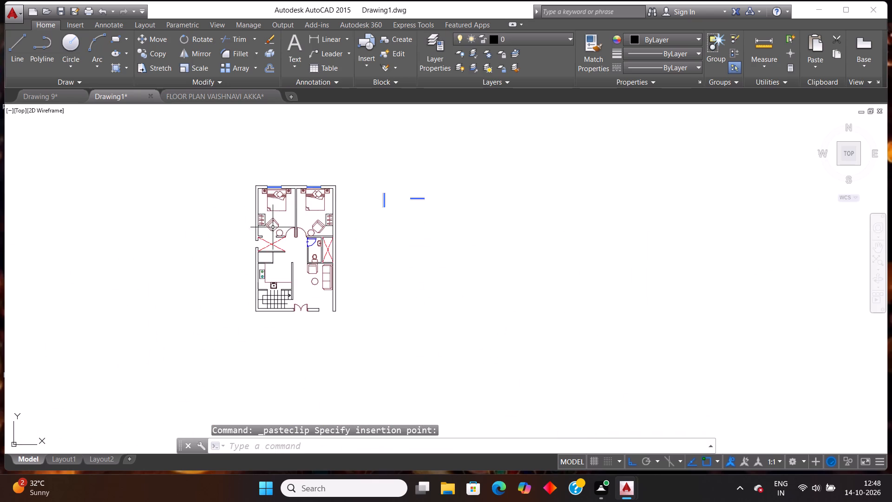
pyautogui.scroll(2, 261, 234)
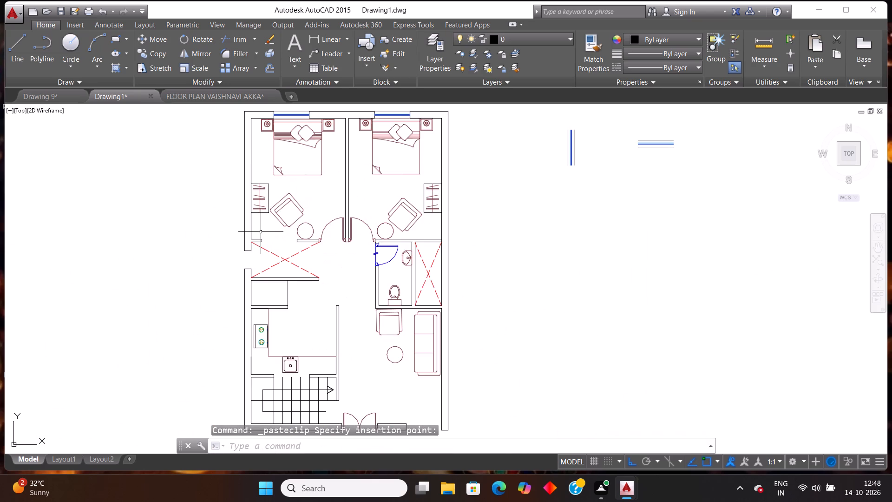
pyautogui.scroll(-1, 261, 232)
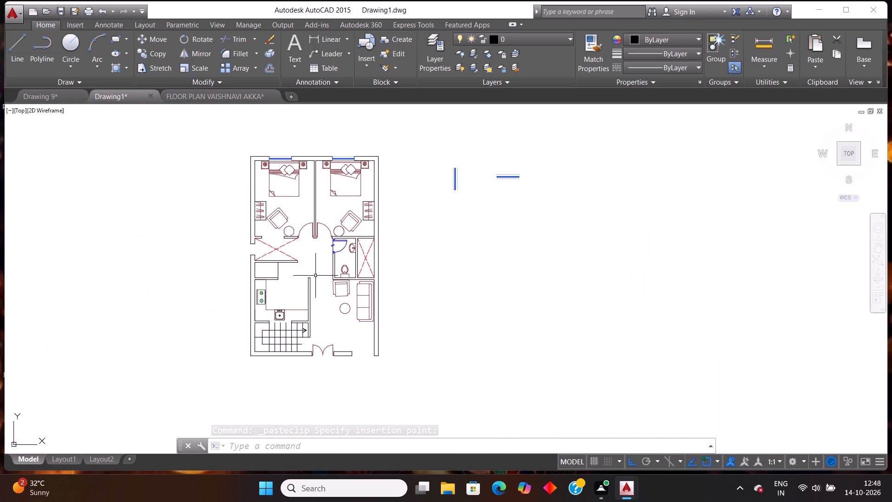
pyautogui.scroll(2, 265, 231)
pyautogui.hotkey('ctrl', 'c')
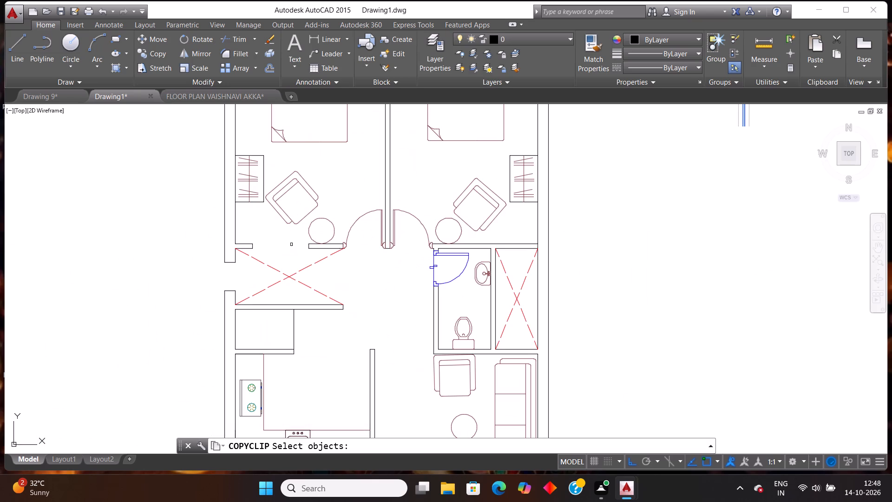
pyautogui.hotkey('ctrl', 'v')
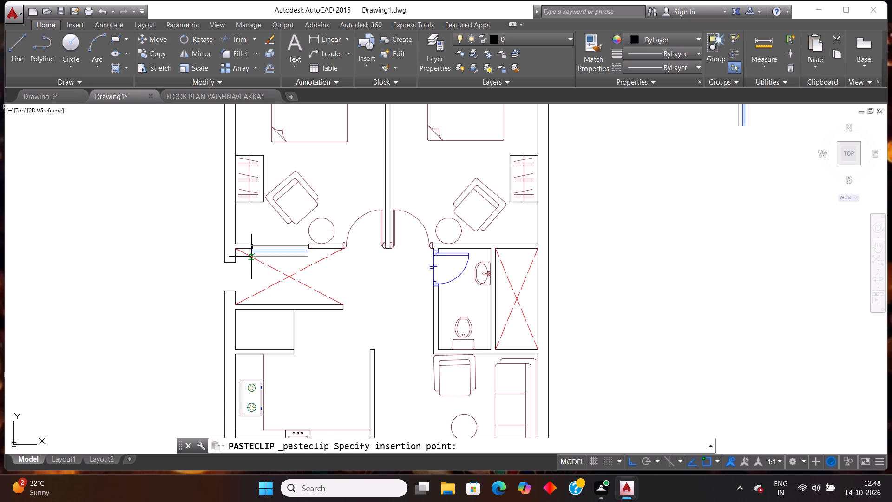
pyautogui.scroll(4, 247, 252)
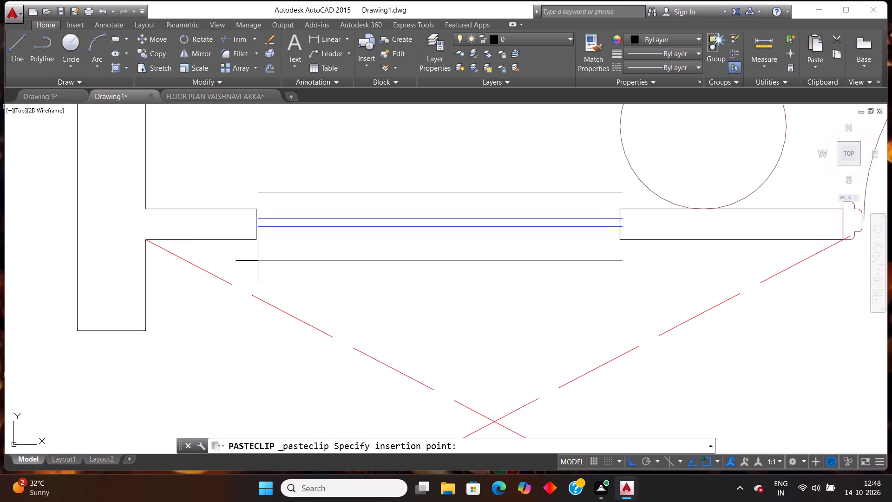
pyautogui.click(256, 259)
# Delete the two grey outer lines of the window between the left bedroom and the red-crossed space.
pyautogui.scroll(-3, 309, 232)
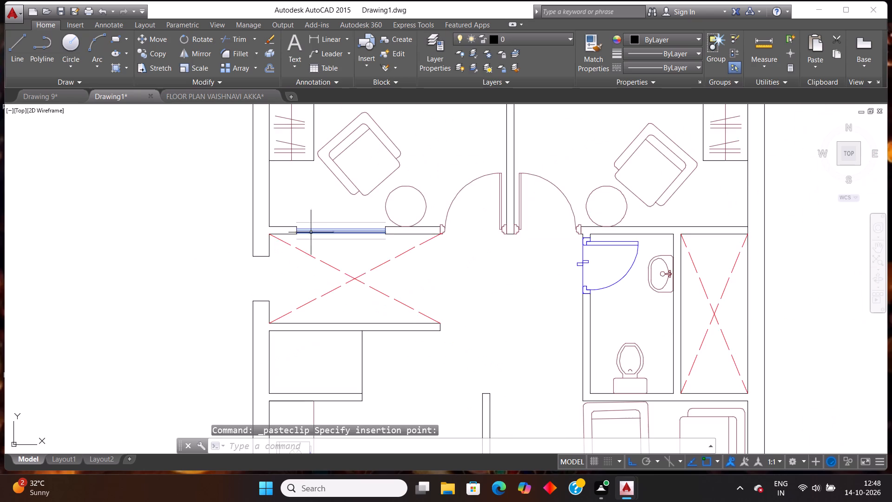
pyautogui.scroll(2, 338, 216)
pyautogui.click(331, 237)
pyautogui.click(315, 224)
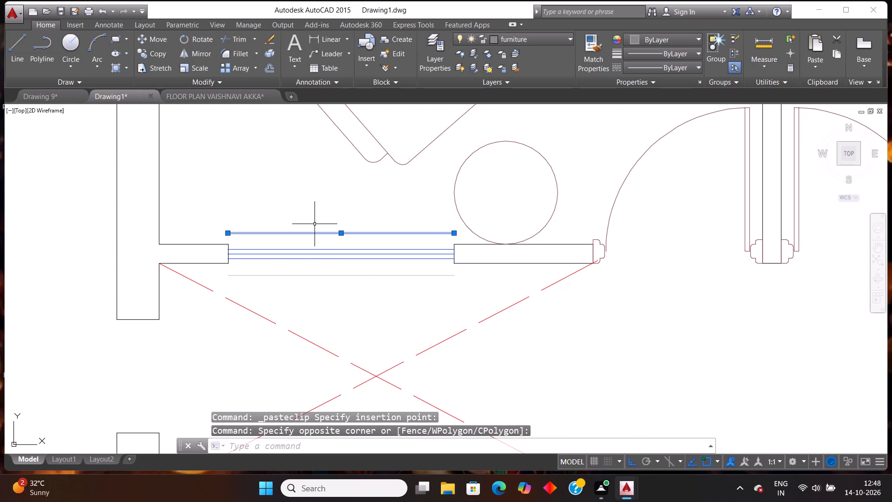
pyautogui.press('Delete')
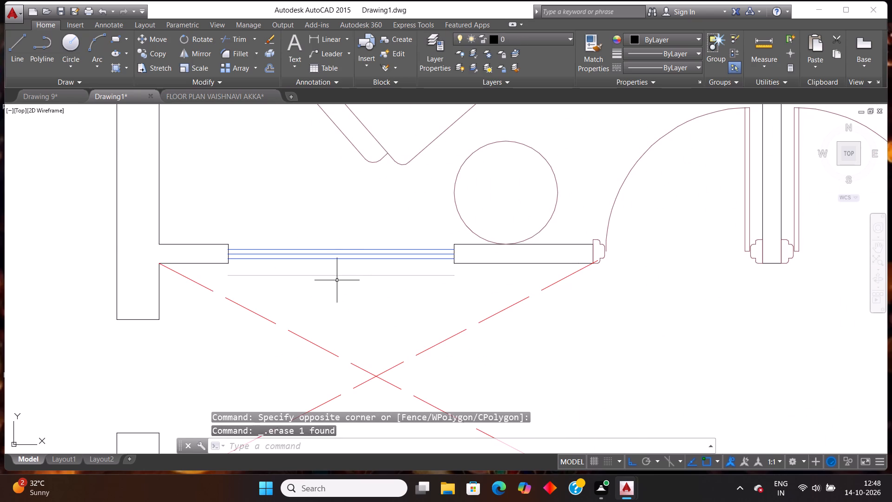
pyautogui.click(337, 269)
pyautogui.click(353, 309)
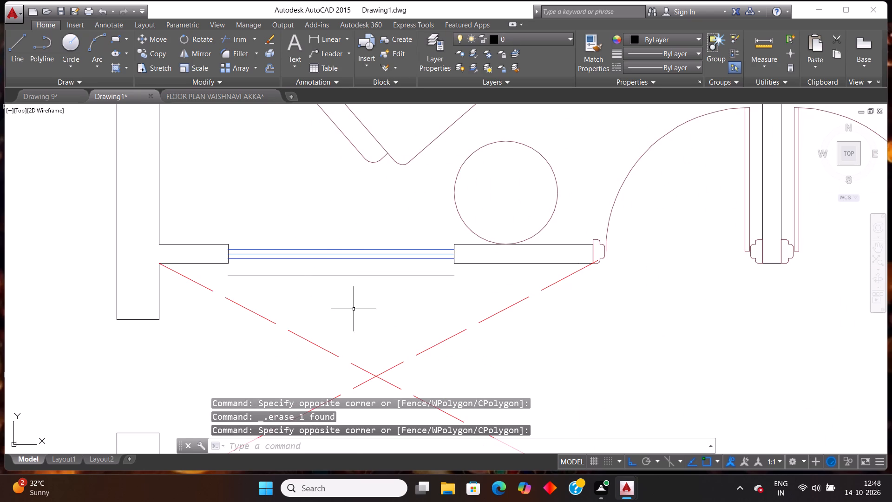
pyautogui.click(361, 292)
pyautogui.click(312, 271)
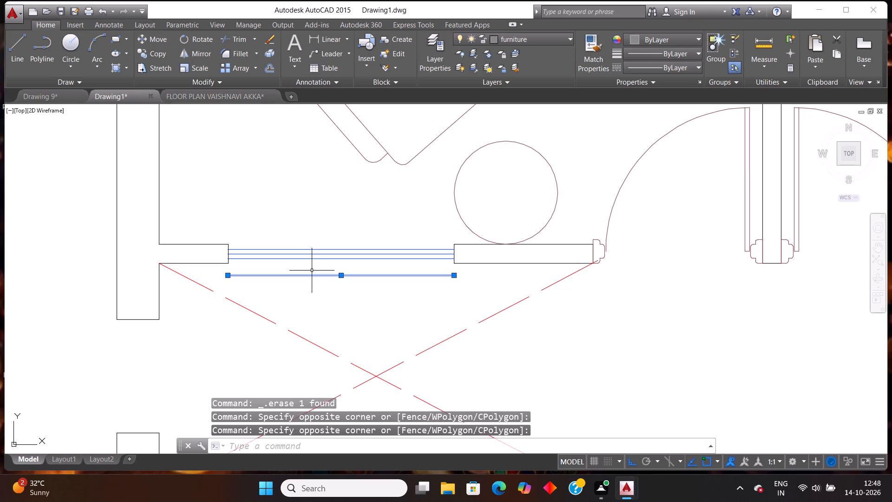
pyautogui.press('Delete')
# Paste another horizontal window into the wall opening between the kitchen sink and the staircase.
pyautogui.scroll(-4, 298, 260)
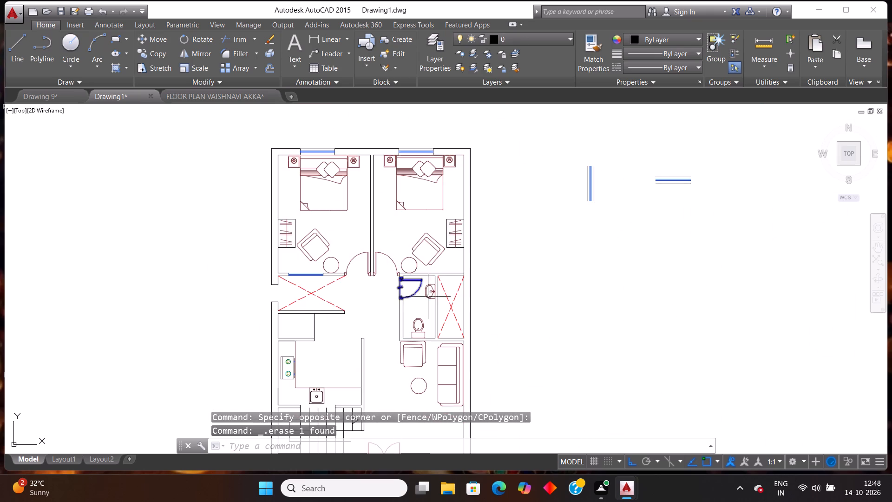
pyautogui.scroll(-1, 534, 283)
pyautogui.scroll(2, 528, 308)
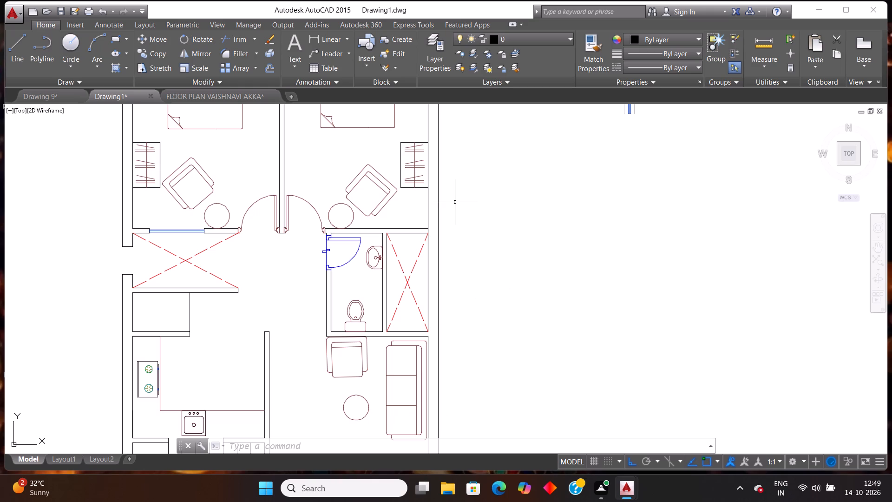
pyautogui.scroll(-2, 237, 143)
pyautogui.scroll(2, 194, 302)
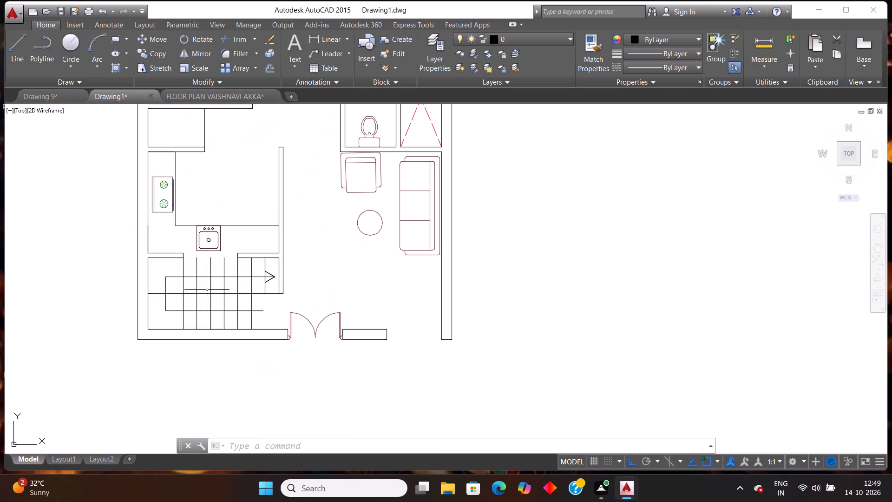
pyautogui.hotkey('ctrl', 'v')
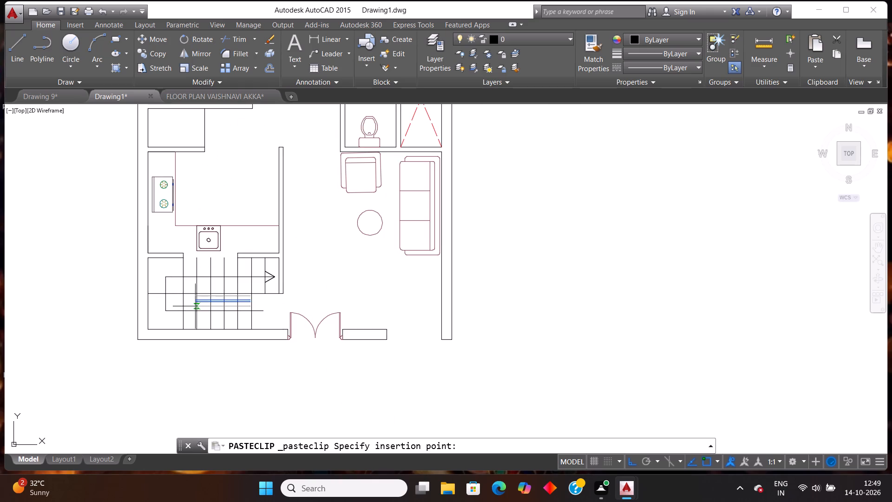
pyautogui.scroll(4, 182, 262)
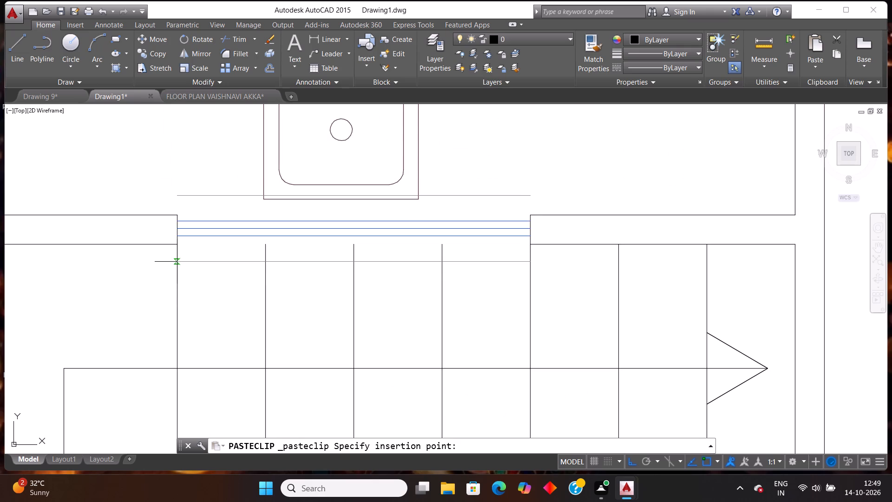
pyautogui.click(177, 262)
pyautogui.scroll(-2, 352, 262)
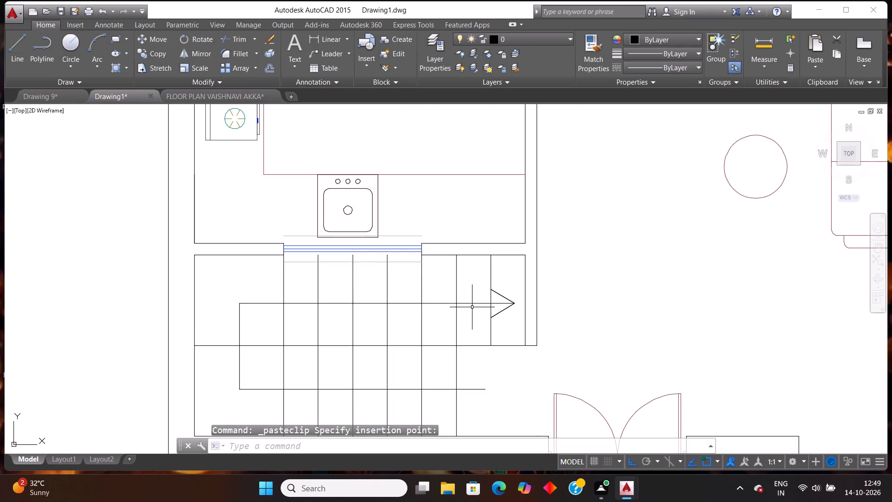
pyautogui.press('Escape')
# Delete the two grey outer lines of the window behind the kitchen sink.
pyautogui.scroll(1, 420, 287)
pyautogui.click(400, 270)
pyautogui.click(380, 235)
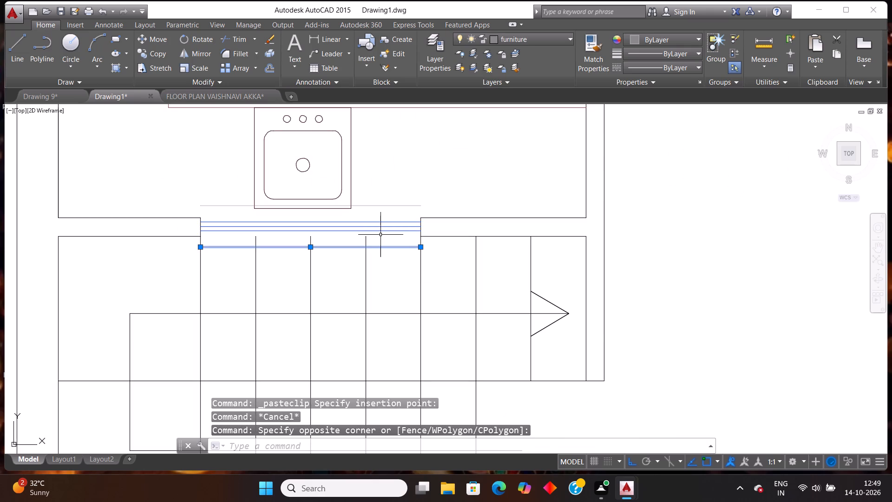
pyautogui.press('Delete')
pyautogui.click(387, 212)
pyautogui.click(381, 189)
pyautogui.press('Delete')
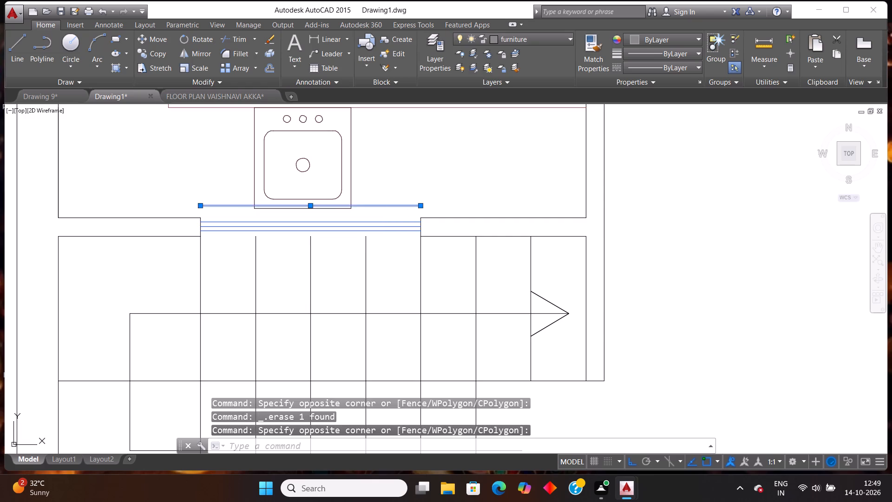
# Draw a horizontal line about 1'-11" long across the wall between the toilet and the adjoining red-crossed shaft.
pyautogui.scroll(-2, 389, 202)
pyautogui.scroll(-1, 467, 254)
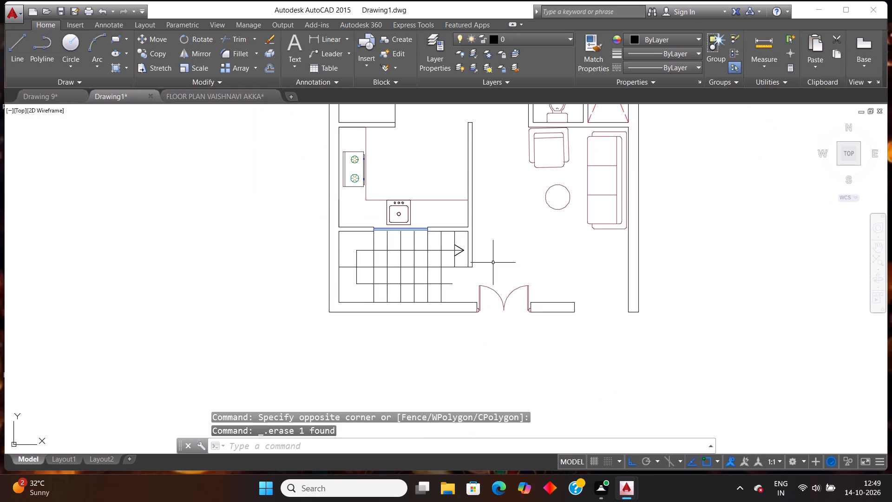
pyautogui.scroll(-2, 508, 305)
pyautogui.scroll(-1, 532, 267)
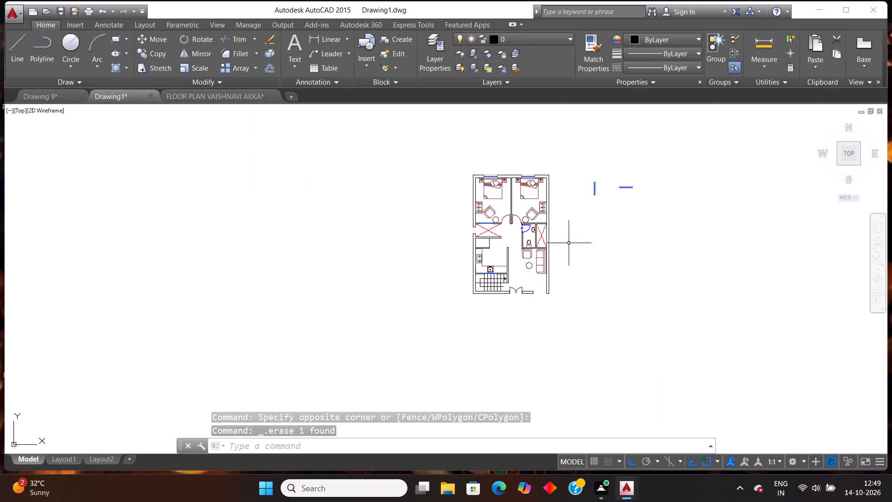
pyautogui.scroll(2, 596, 175)
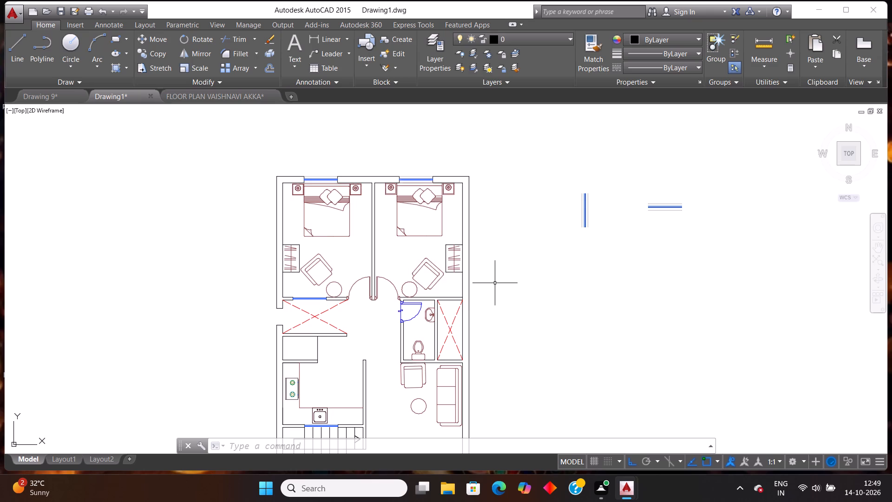
pyautogui.scroll(2, 431, 336)
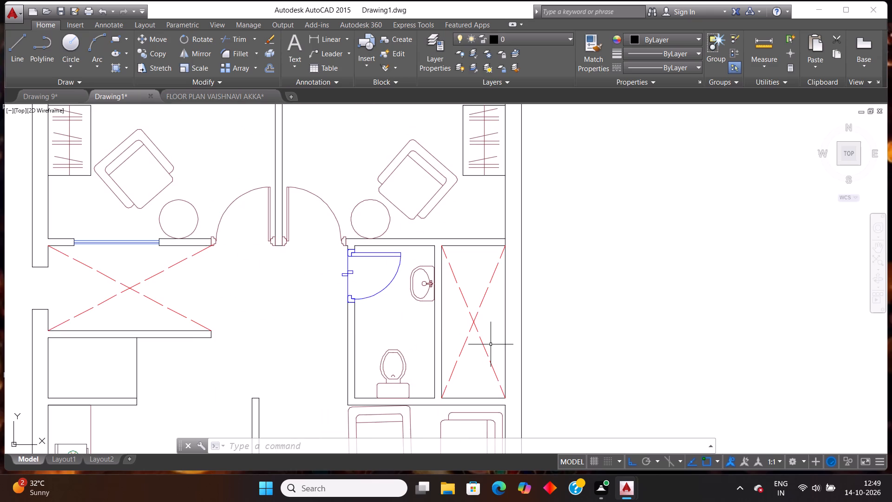
pyautogui.press('Escape')
pyautogui.press('l')
pyautogui.press('Return')
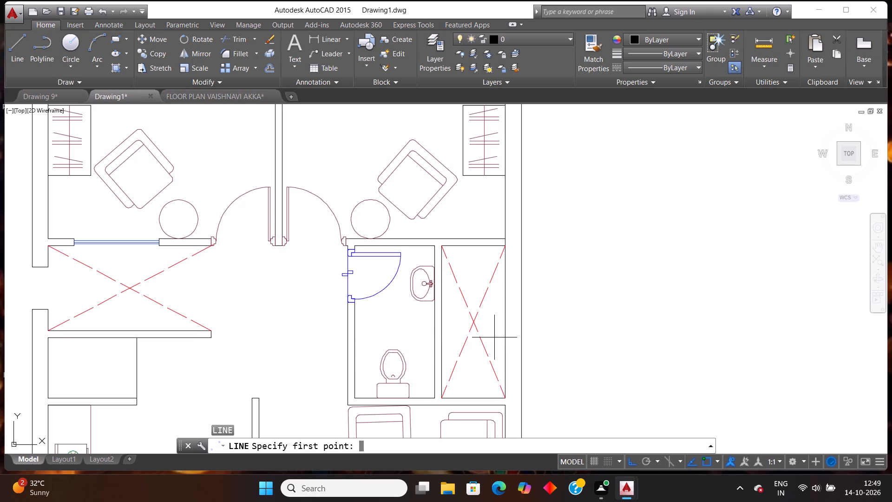
pyautogui.click(450, 317)
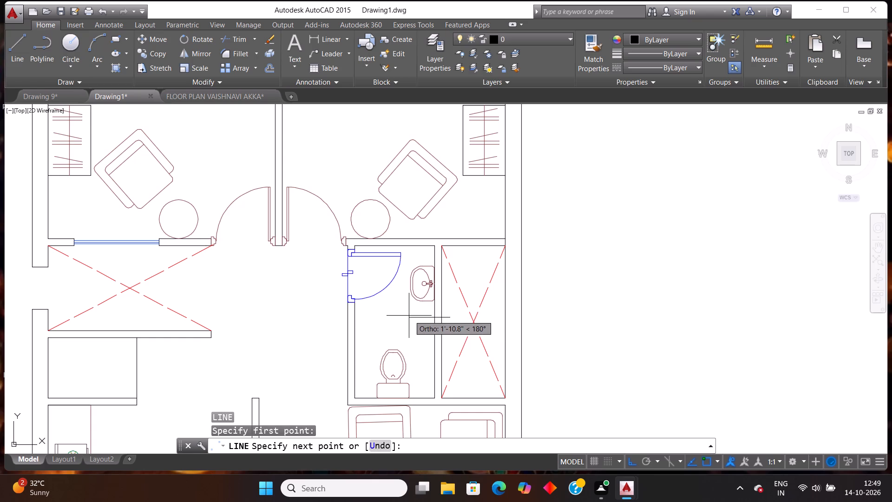
pyautogui.click(409, 316)
pyautogui.press('Escape')
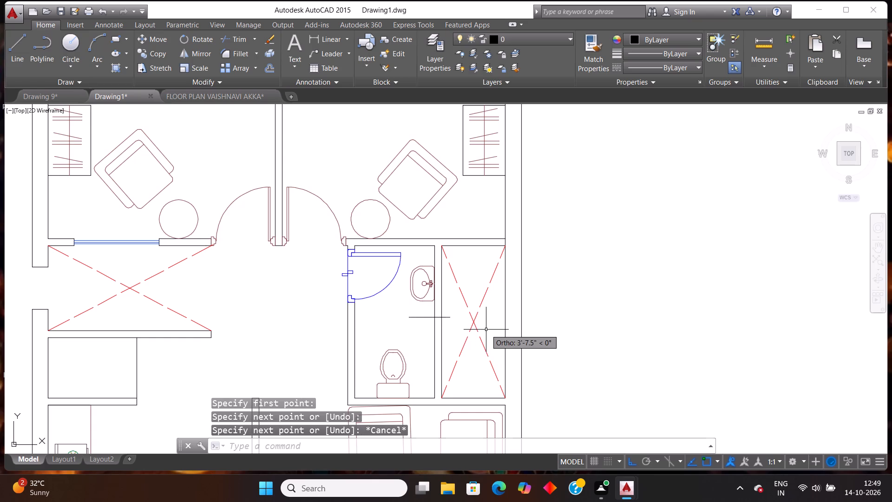
# Offset the short line across the toilet wall by 1' both upward and downward.
pyautogui.press('o')
pyautogui.write('ff')
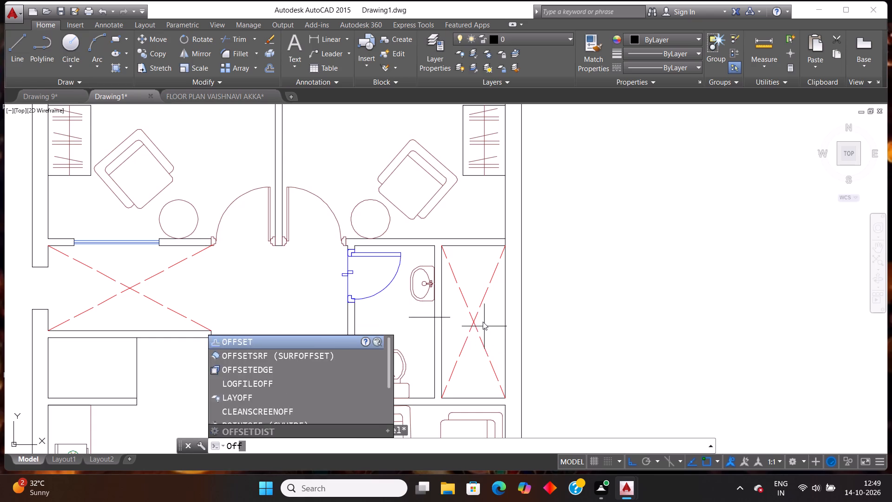
pyautogui.press('Return')
pyautogui.press('1')
pyautogui.press("'")
pyautogui.press('Return')
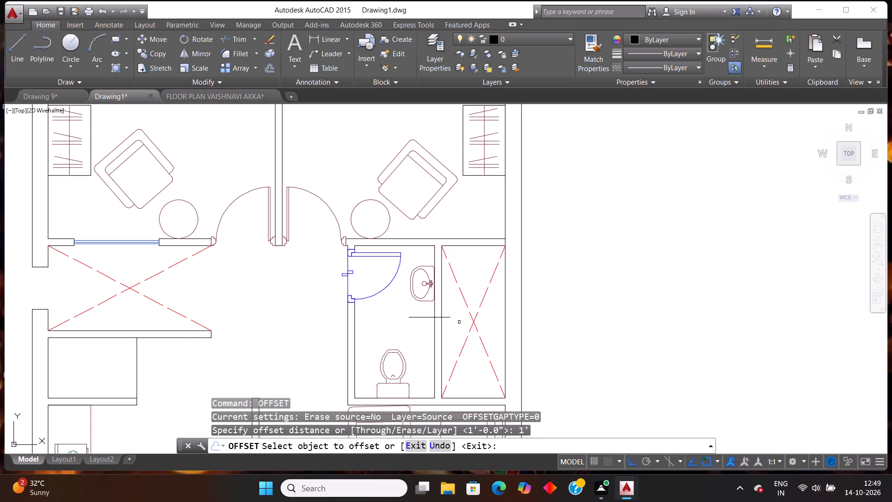
pyautogui.click(448, 317)
pyautogui.click(450, 307)
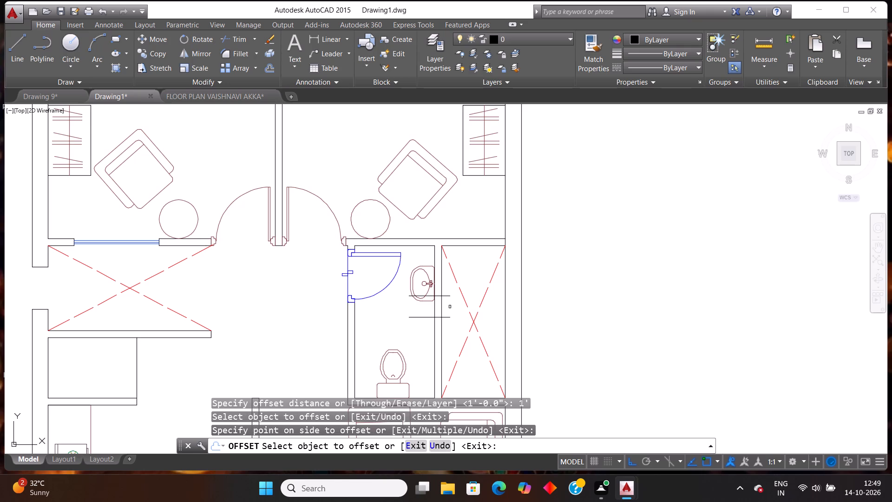
pyautogui.click(447, 317)
pyautogui.click(448, 330)
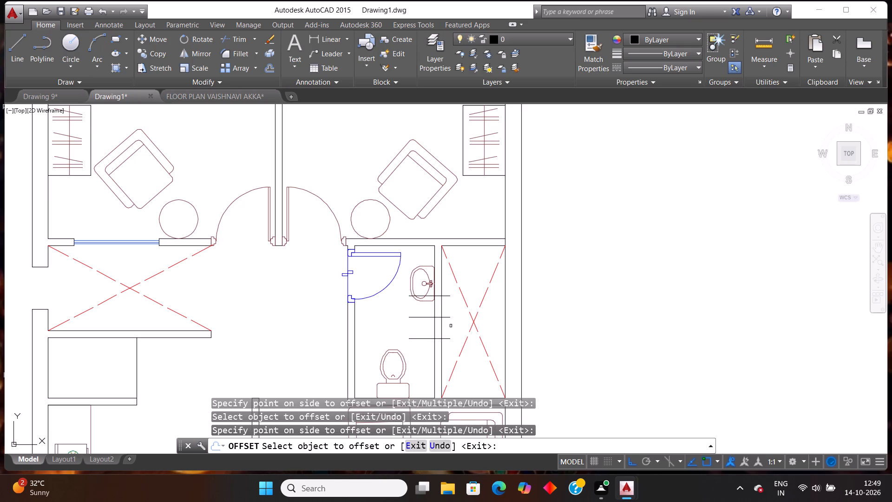
pyautogui.press('Escape')
# Trim the toilet wall between the two offset lines to cut an opening, and trim the line ends projecting beyond the wall.
pyautogui.write('tr')
pyautogui.press('Return')
pyautogui.press('Return')
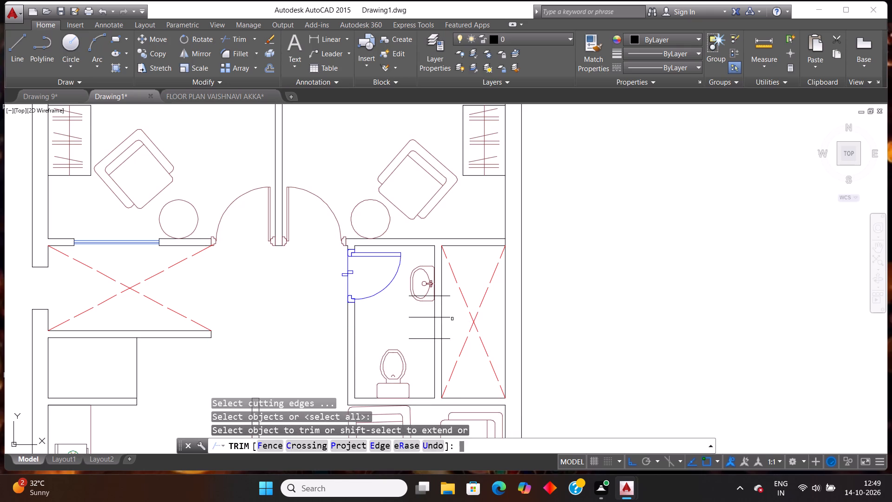
pyautogui.click(456, 312)
pyautogui.click(409, 310)
pyautogui.click(412, 325)
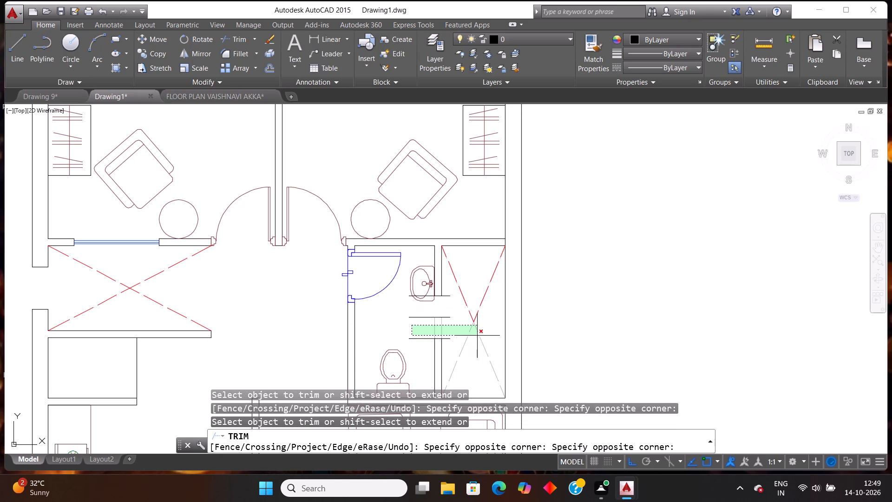
pyautogui.click(456, 326)
pyautogui.scroll(2, 449, 331)
pyautogui.click(394, 366)
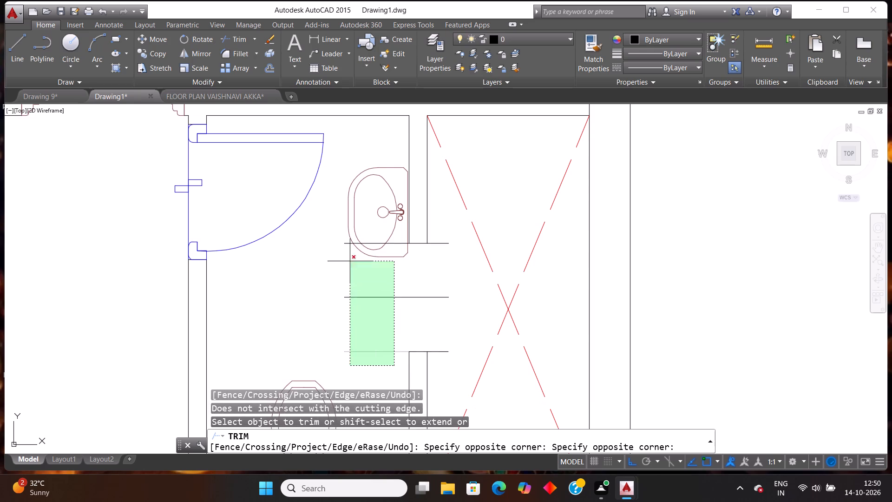
pyautogui.click(347, 235)
pyautogui.moveTo(445, 365); pyautogui.dragTo(446, 359)
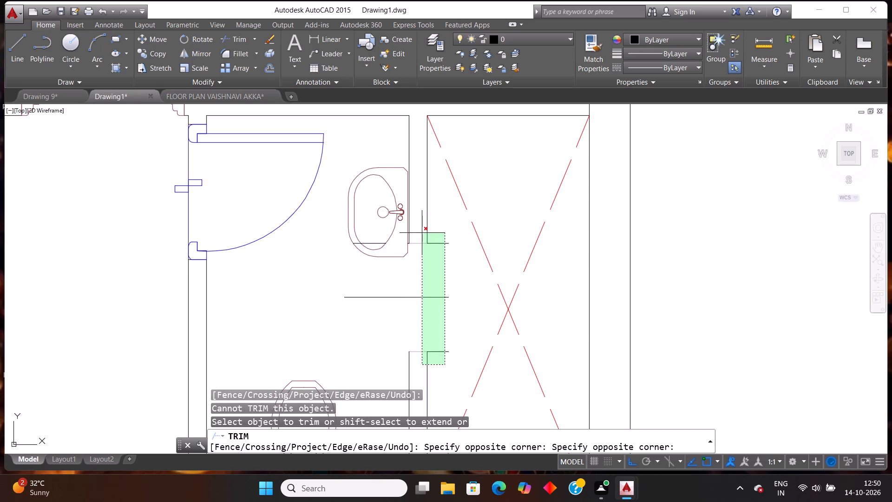
pyautogui.click(432, 225)
pyautogui.scroll(-1, 459, 261)
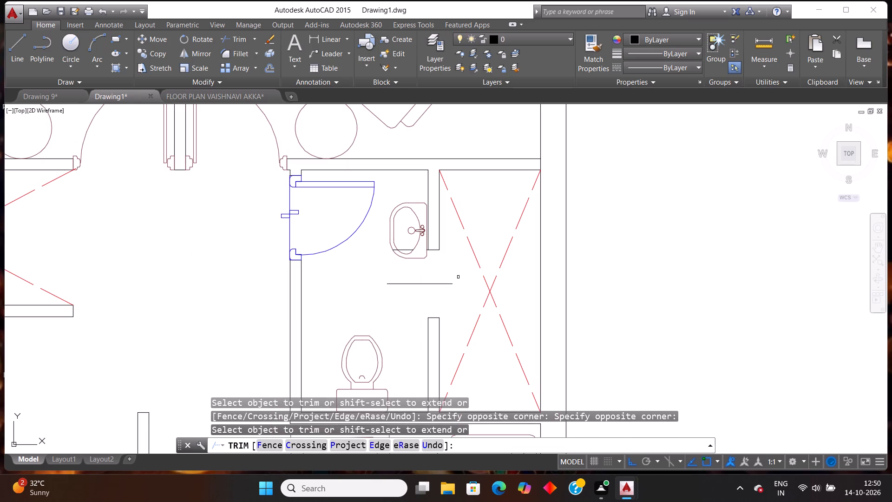
pyautogui.press('Escape')
# Delete the middle construction line in the toilet wall opening and the leftover line segment across the washbasin.
pyautogui.moveTo(453, 308); pyautogui.dragTo(450, 301)
pyautogui.click(434, 280)
pyautogui.press('Delete')
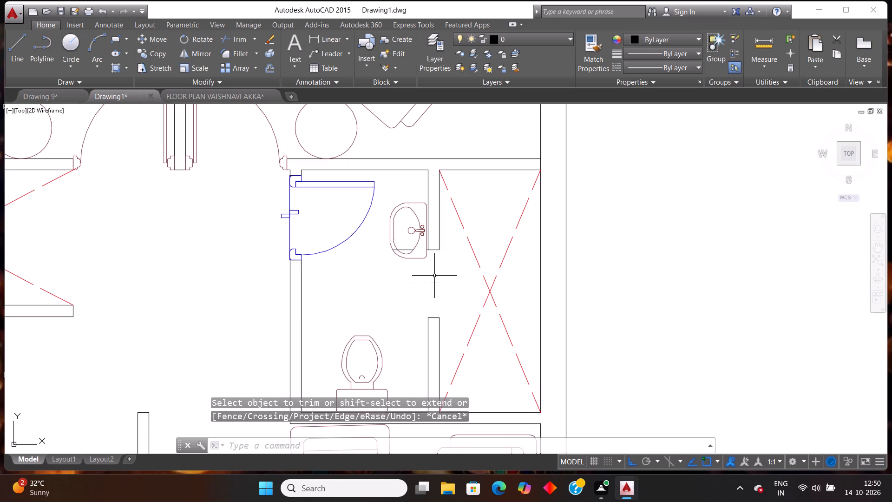
pyautogui.scroll(3, 424, 249)
pyautogui.scroll(3, 372, 255)
pyautogui.click(347, 239)
pyautogui.click(315, 209)
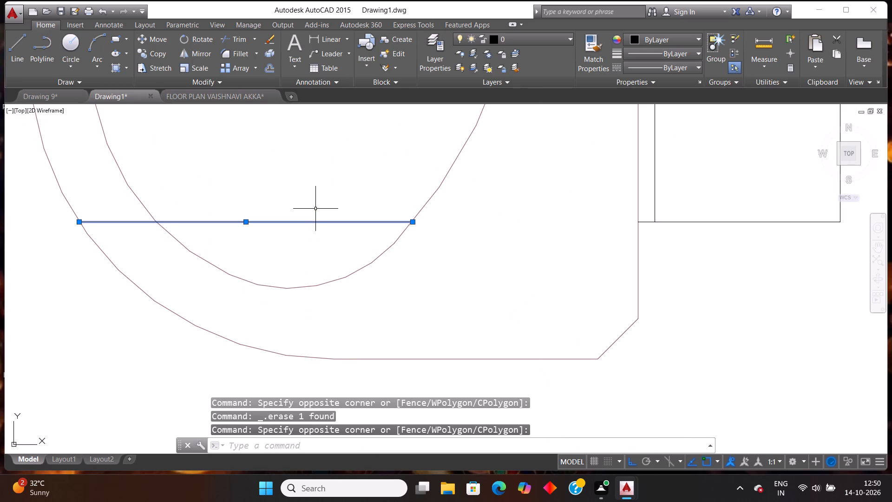
pyautogui.press('Delete')
# Copy the magenta window in the outer wall beside M.Bedroom 2's A.Toilet from the FLOOR PLAN VAISHNAVI AKKA drawing.
pyautogui.scroll(-8, 333, 224)
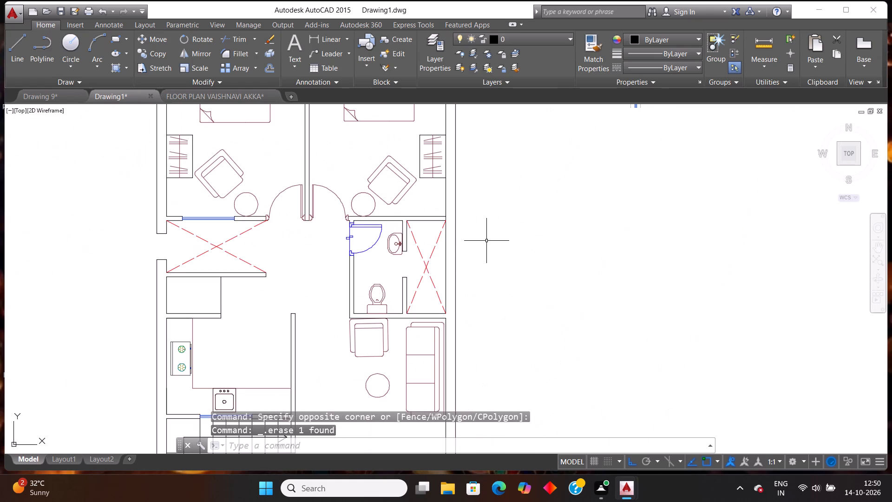
pyautogui.click(211, 93)
pyautogui.scroll(-1, 363, 224)
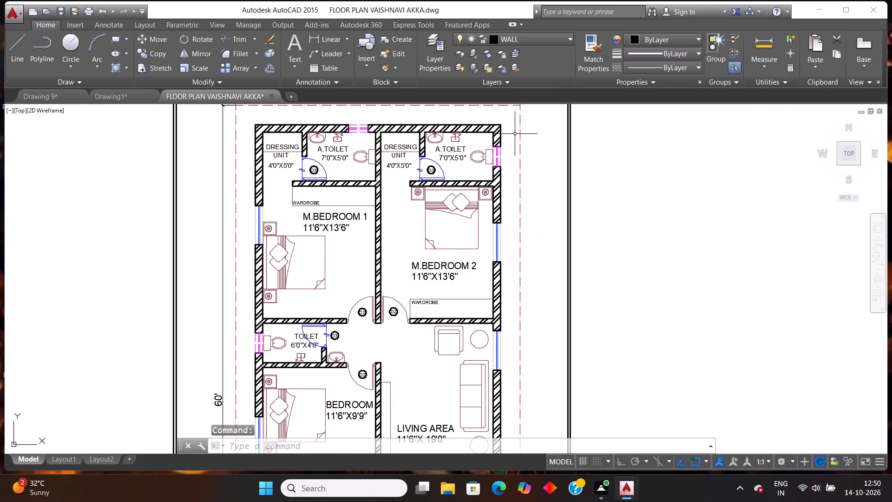
pyautogui.scroll(3, 515, 134)
pyautogui.click(488, 177)
pyautogui.click(446, 202)
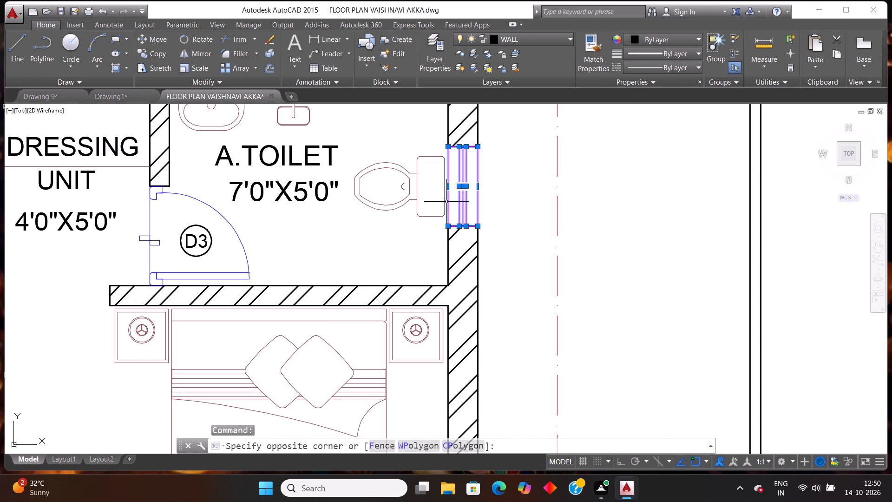
pyautogui.hotkey('ctrl', 'c')
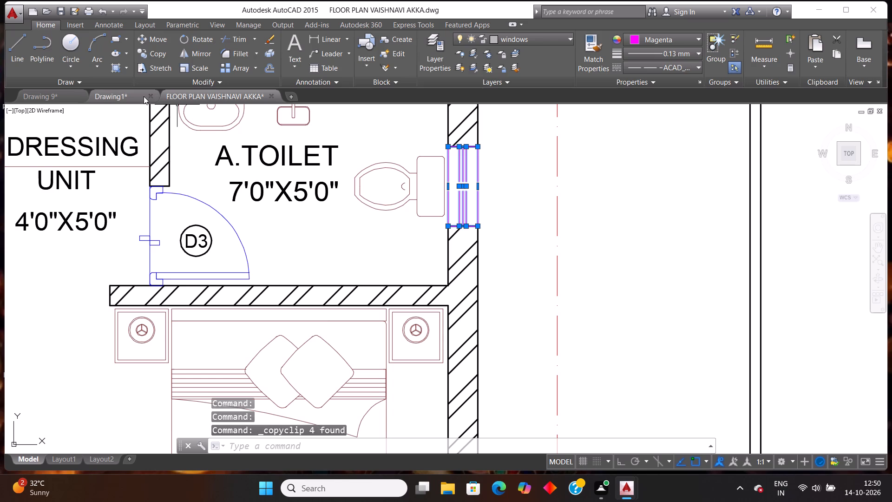
# Paste the copied magenta window into the toilet wall opening beside the washbasin in Drawing1.
pyautogui.click(117, 95)
pyautogui.hotkey('ctrl', 'v')
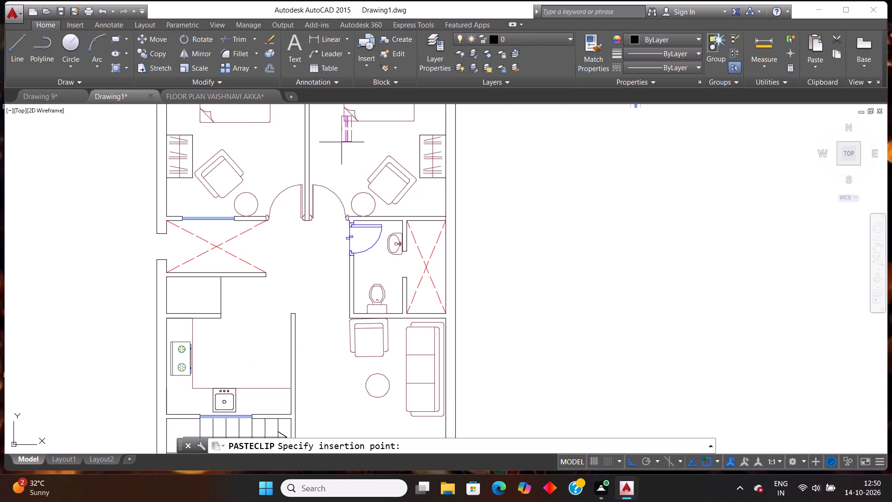
pyautogui.scroll(-2, 408, 239)
pyautogui.scroll(1, 384, 244)
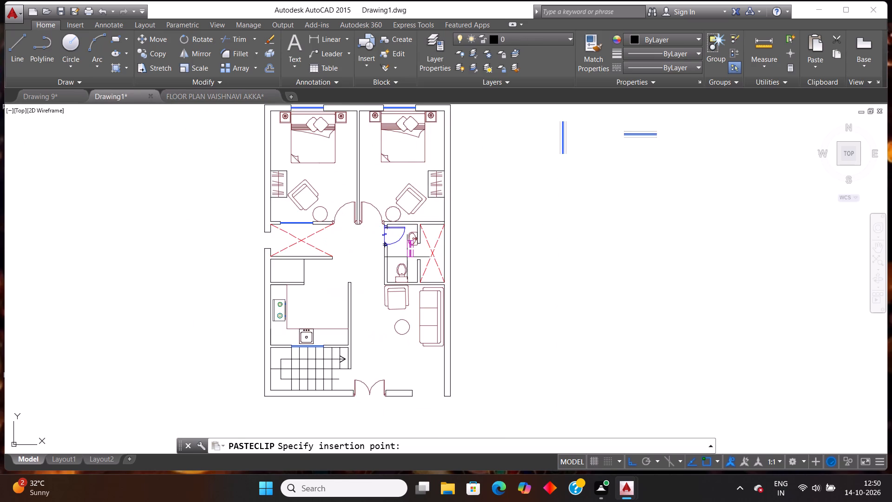
pyautogui.scroll(5, 422, 254)
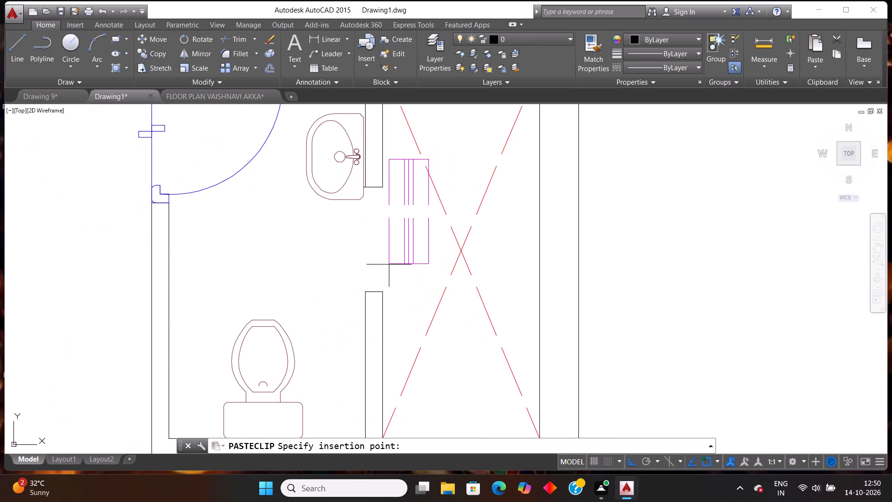
pyautogui.click(355, 291)
# Delete the outer rectangle of the pasted toilet window, keeping its three inner lines.
pyautogui.scroll(1, 414, 275)
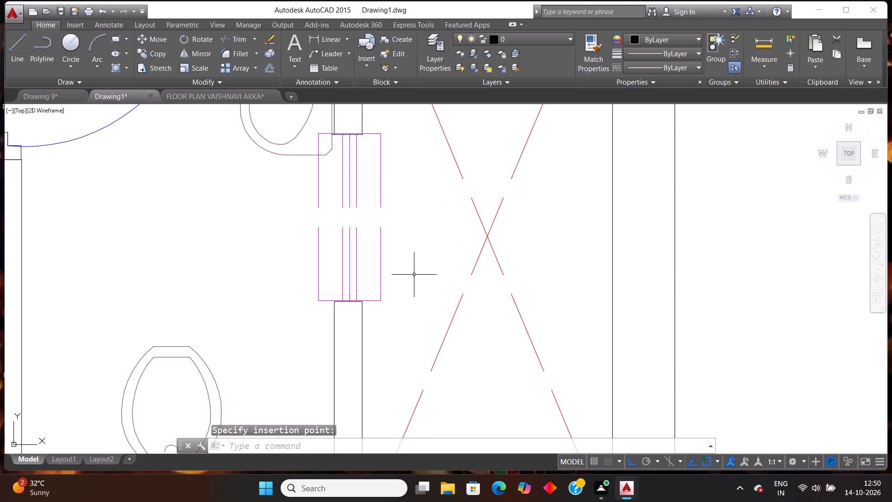
pyautogui.click(404, 274)
pyautogui.click(379, 263)
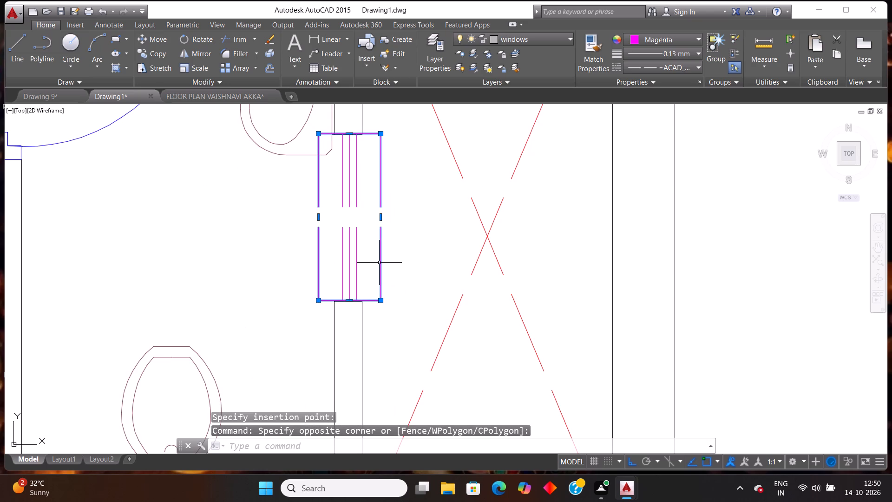
pyautogui.press('Delete')
# Copy the spare horizontal blue window from beside the plan into the front wall opening next to the double entrance door.
pyautogui.scroll(-5, 380, 271)
pyautogui.scroll(-1, 466, 251)
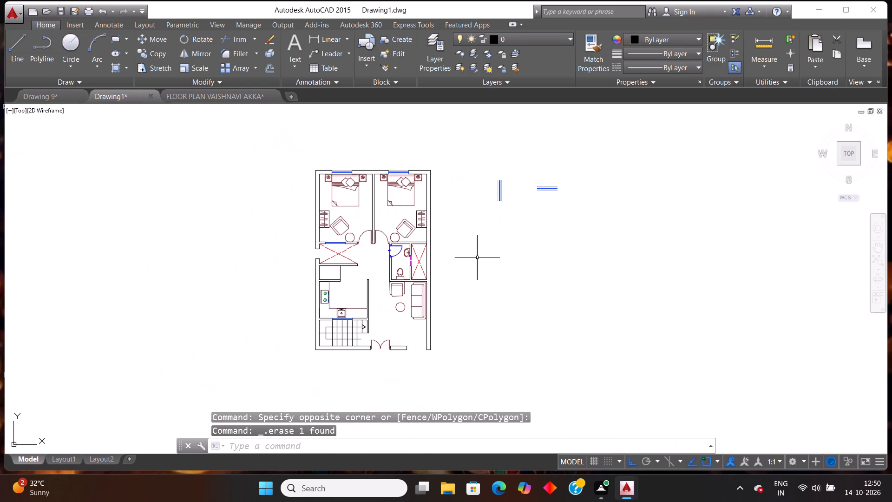
pyautogui.scroll(1, 453, 305)
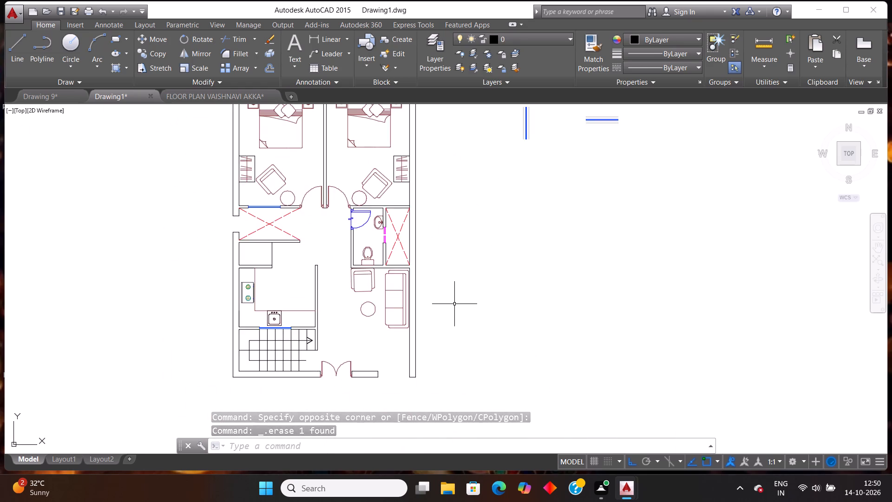
pyautogui.scroll(-1, 454, 304)
pyautogui.click(562, 214)
pyautogui.click(531, 165)
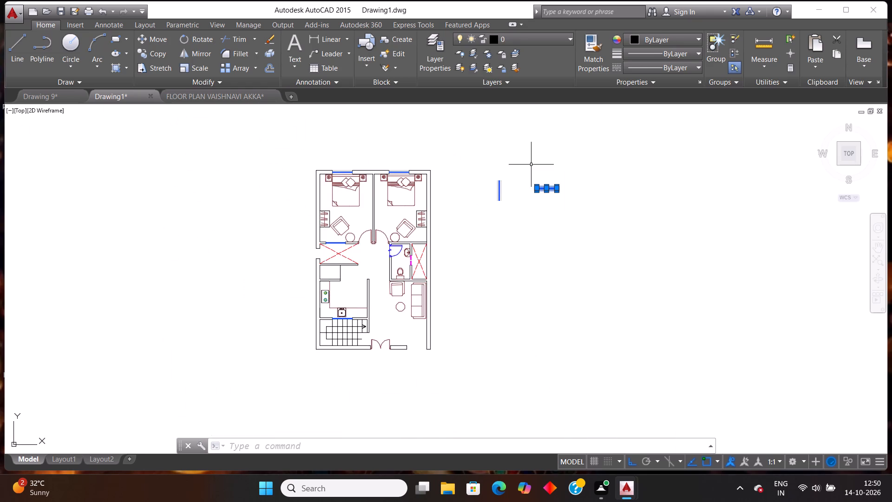
pyautogui.hotkey('ctrl', 'c')
pyautogui.hotkey('ctrl', 'v')
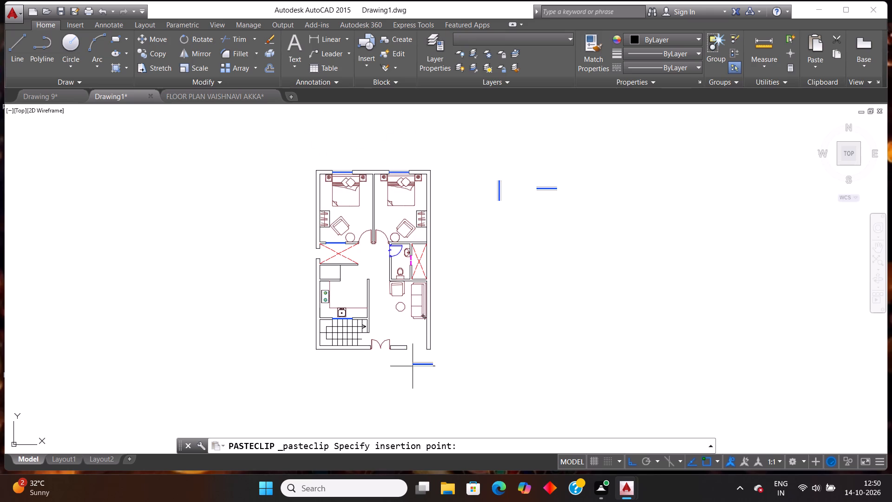
pyautogui.scroll(4, 413, 366)
pyautogui.click(355, 257)
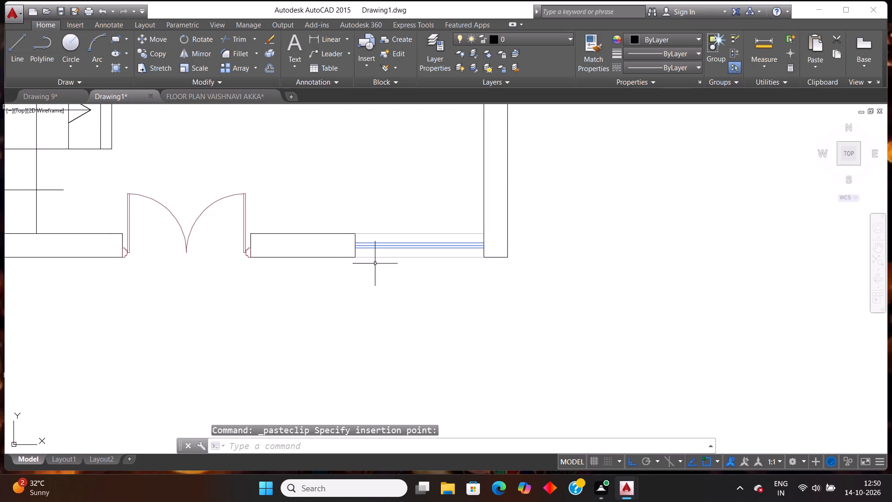
pyautogui.scroll(-2, 432, 293)
pyautogui.press('Escape')
pyautogui.scroll(-2, 478, 305)
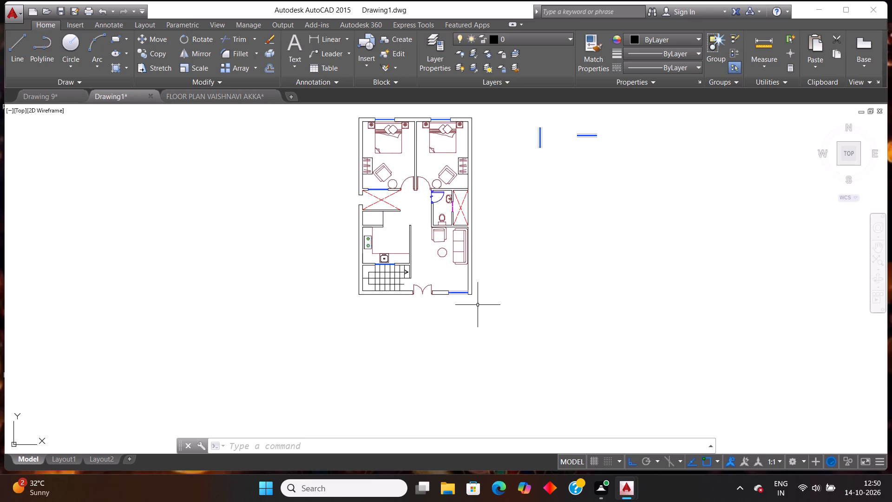
# Delete the two spare blue window symbols lying outside the plan.
pyautogui.scroll(-1, 410, 321)
pyautogui.scroll(1, 422, 208)
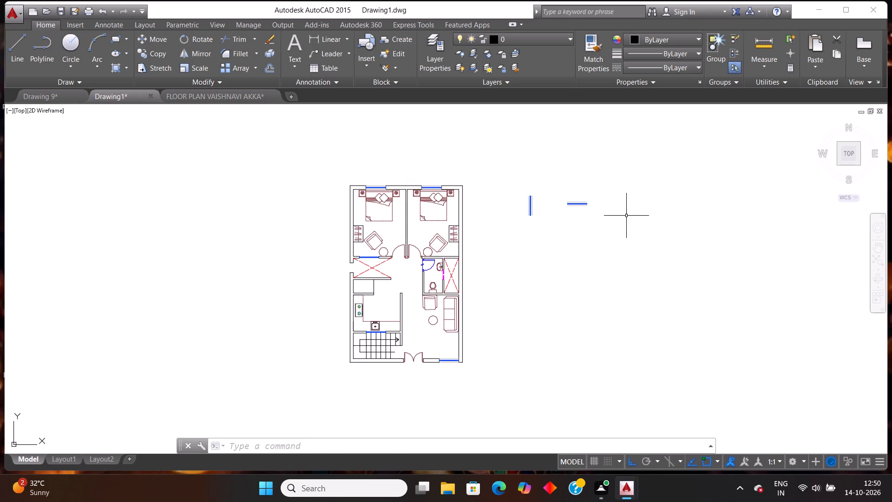
pyautogui.click(627, 216)
pyautogui.click(504, 183)
pyautogui.press('Delete')
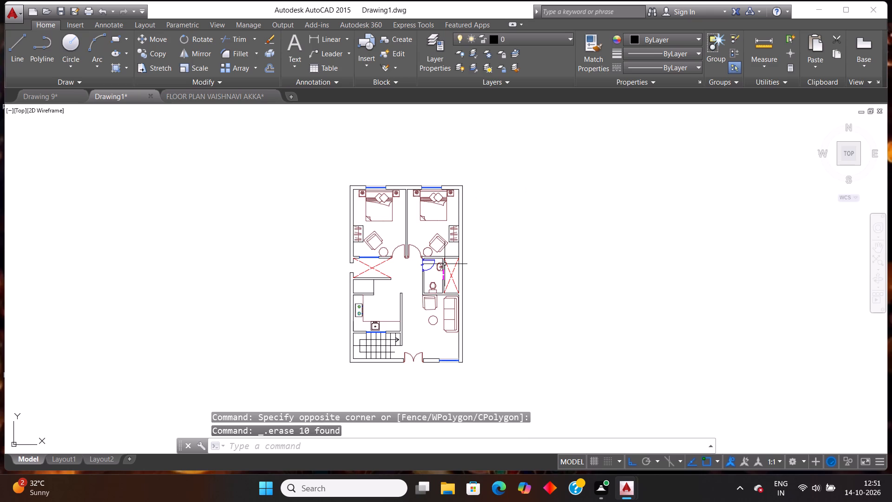
# Start an ANSI32 hatch and fill the outer side walls, the wall between the bedrooms and the walls connected to them.
pyautogui.scroll(-1, 445, 264)
pyautogui.scroll(1, 418, 246)
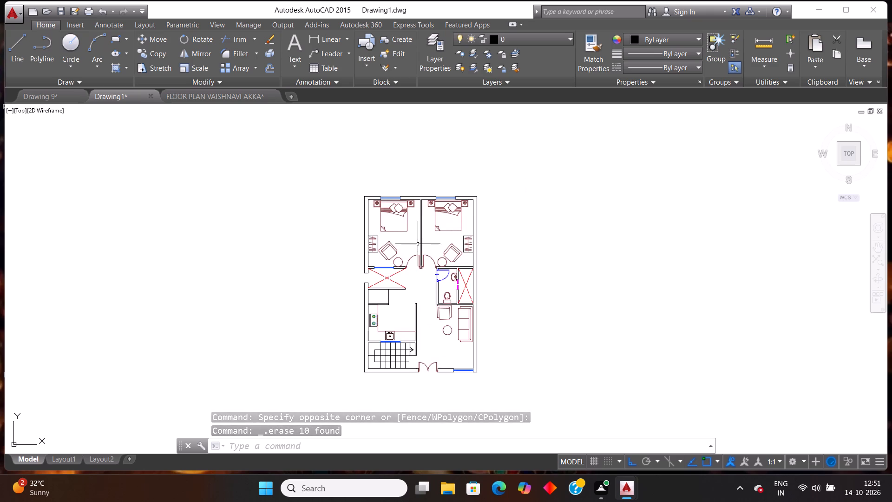
pyautogui.press('Escape')
pyautogui.press('h')
pyautogui.press('Return')
pyautogui.scroll(1, 417, 243)
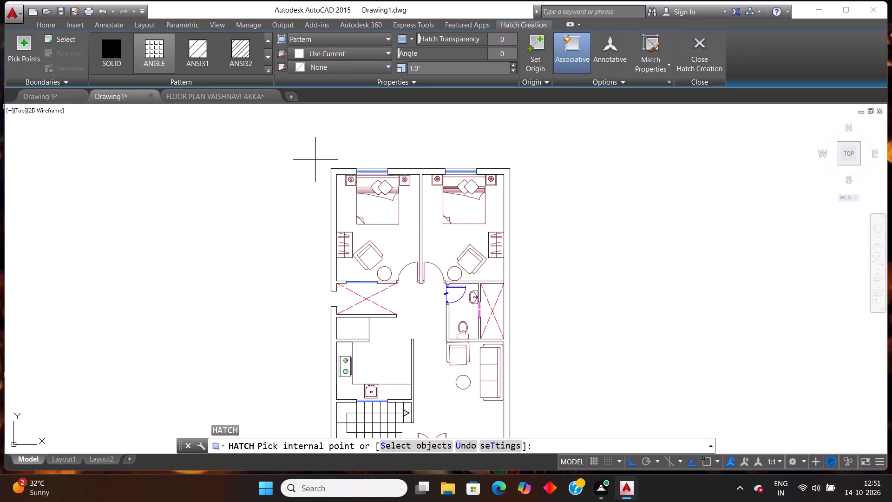
pyautogui.click(244, 59)
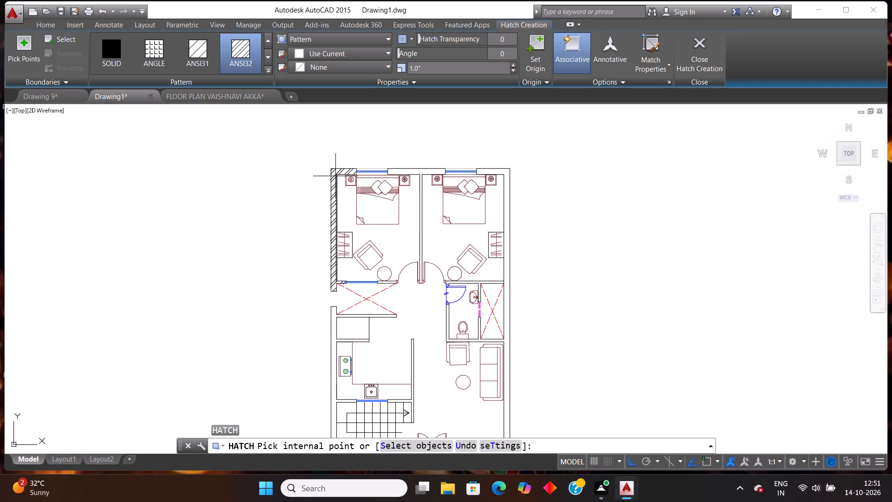
pyautogui.click(337, 171)
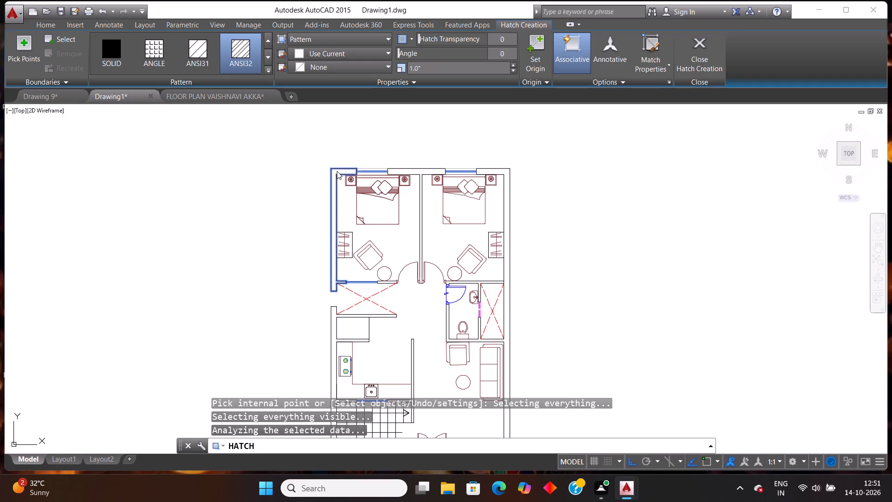
pyautogui.click(421, 170)
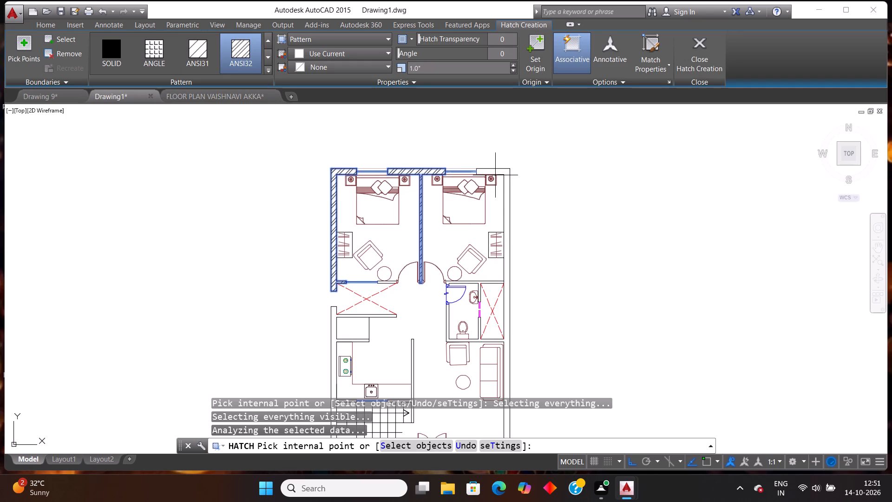
pyautogui.click(499, 173)
pyautogui.scroll(-2, 564, 222)
pyautogui.scroll(2, 527, 289)
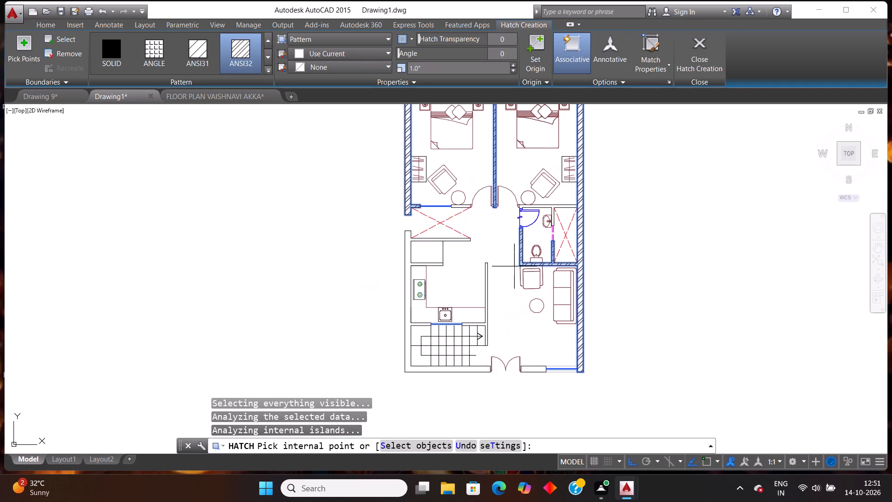
pyautogui.scroll(2, 407, 258)
pyautogui.click(402, 237)
pyautogui.scroll(-2, 465, 246)
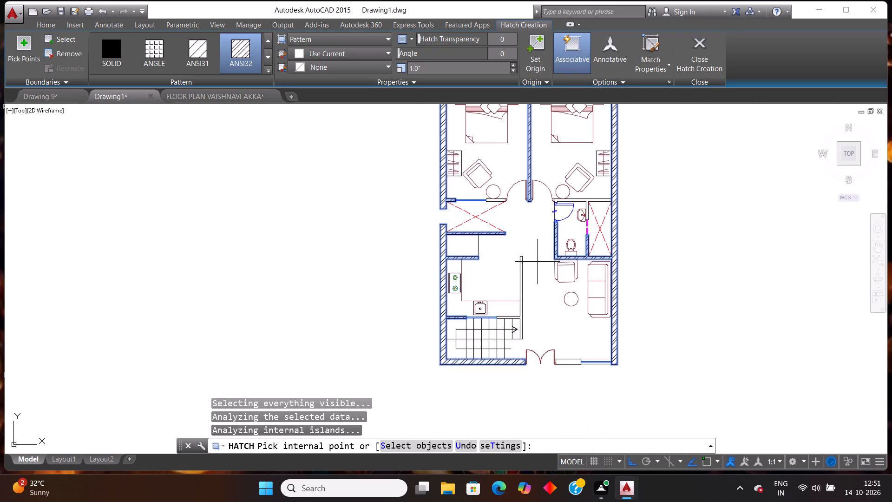
# Hatch the wall above the toilet, the short wall beside the bedroom door and the kitchen-stair partition with ANSI32, and finish.
pyautogui.scroll(4, 586, 201)
pyautogui.click(571, 202)
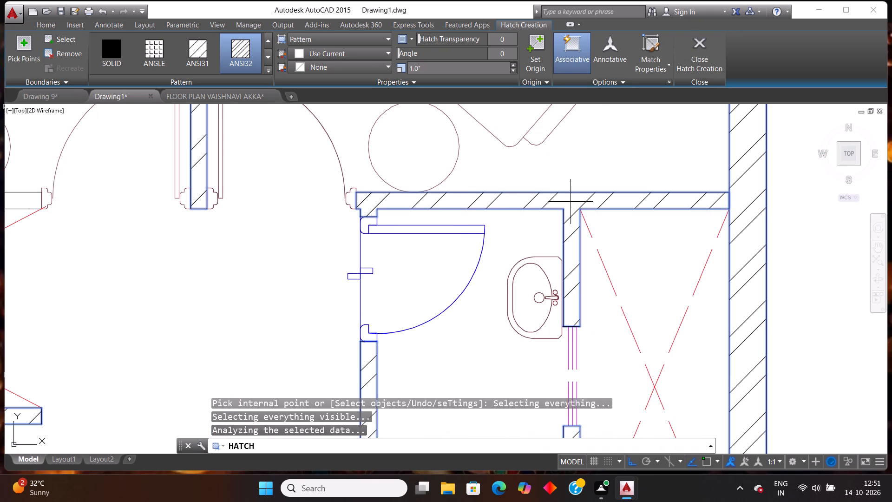
pyautogui.scroll(-3, 461, 221)
pyautogui.scroll(4, 347, 225)
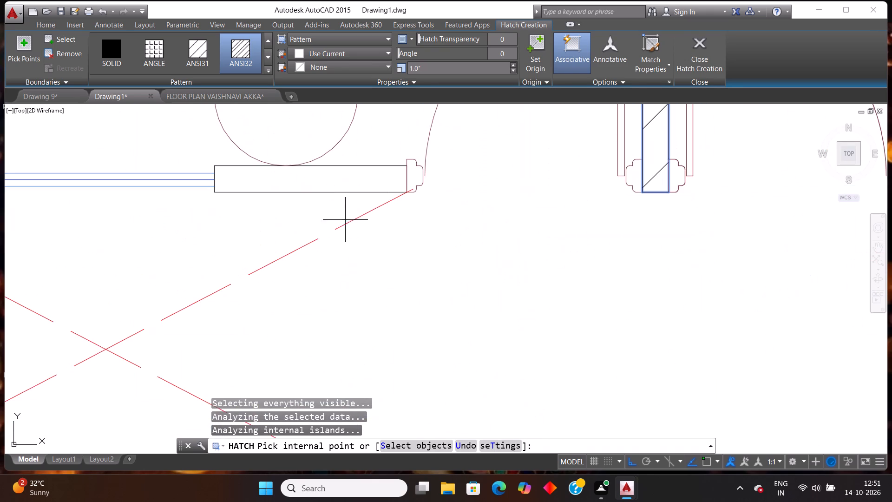
pyautogui.click(337, 182)
pyautogui.scroll(-5, 357, 190)
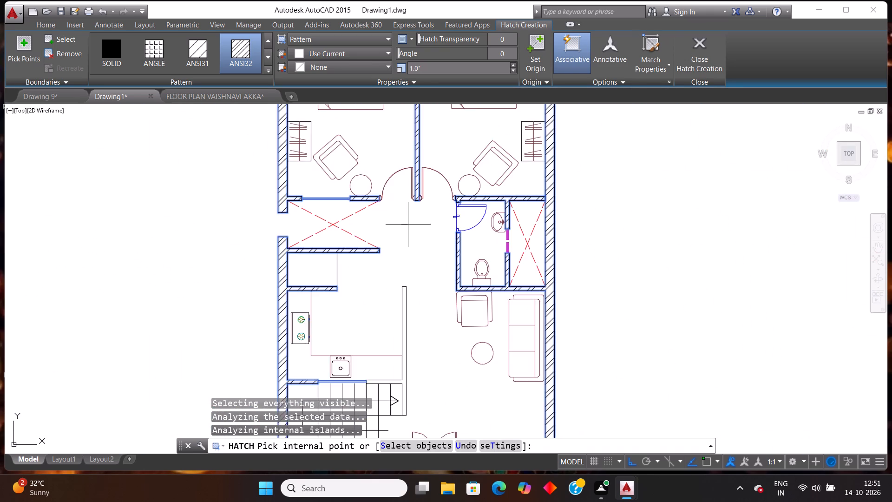
pyautogui.scroll(-2, 409, 226)
pyautogui.scroll(4, 420, 289)
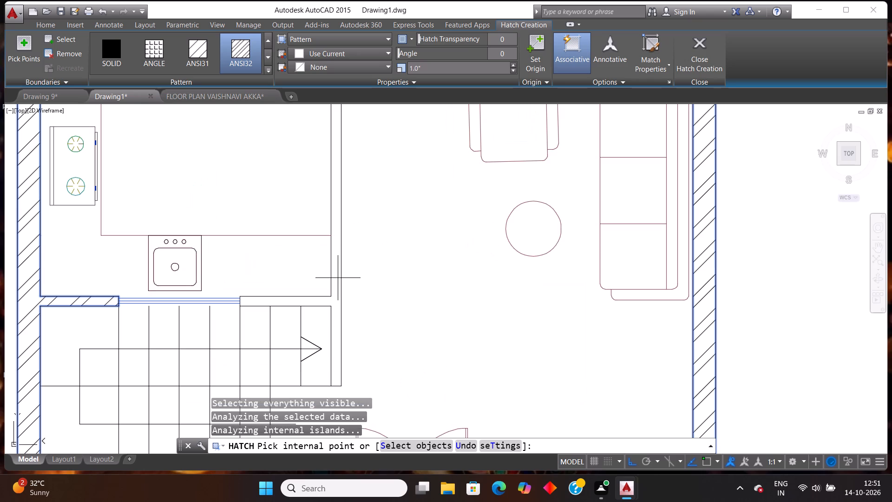
pyautogui.click(337, 284)
pyautogui.scroll(-3, 424, 291)
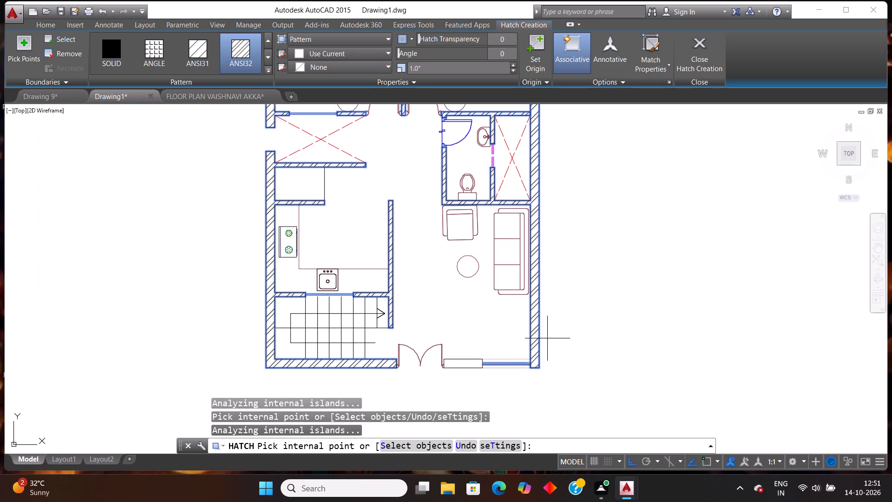
pyautogui.scroll(-4, 560, 320)
pyautogui.scroll(1, 589, 247)
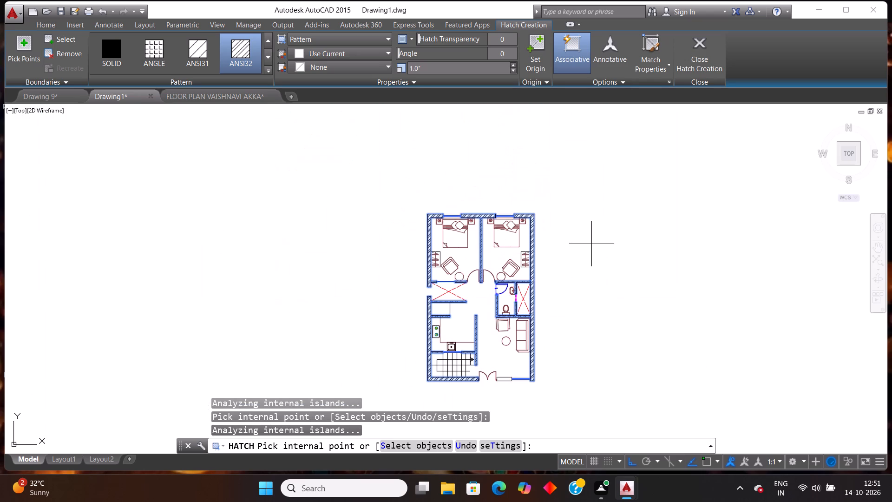
pyautogui.press('Escape')
# Open the list of drawing layers.
pyautogui.scroll(1, 568, 356)
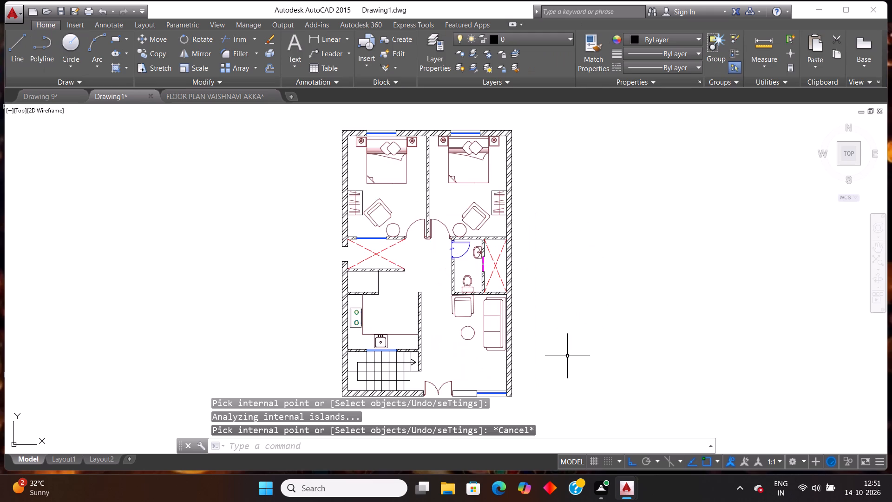
pyautogui.scroll(1, 571, 339)
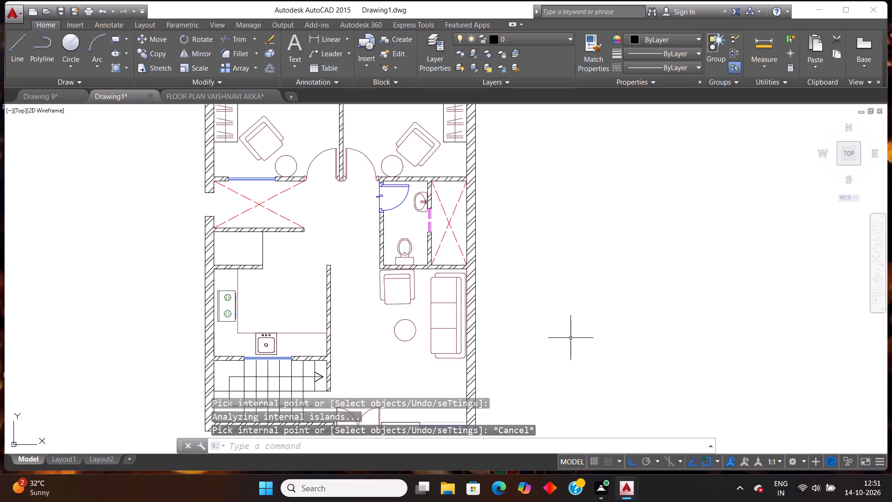
pyautogui.click(516, 32)
pyautogui.click(515, 36)
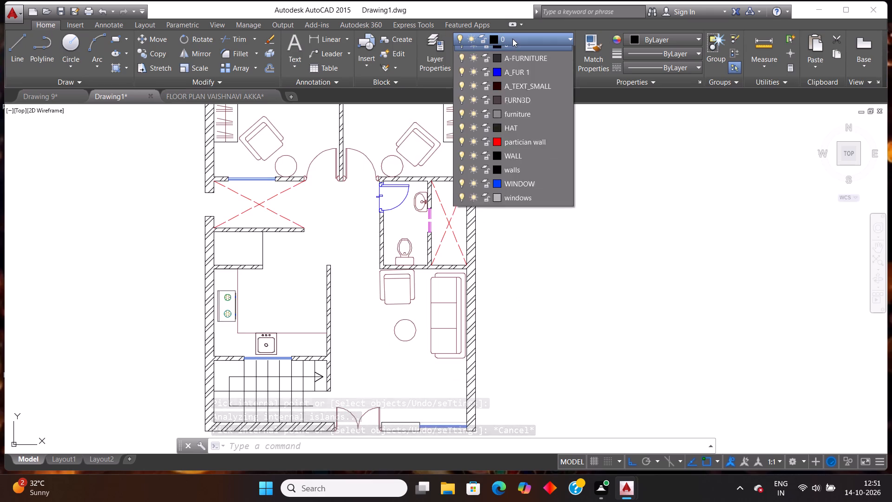
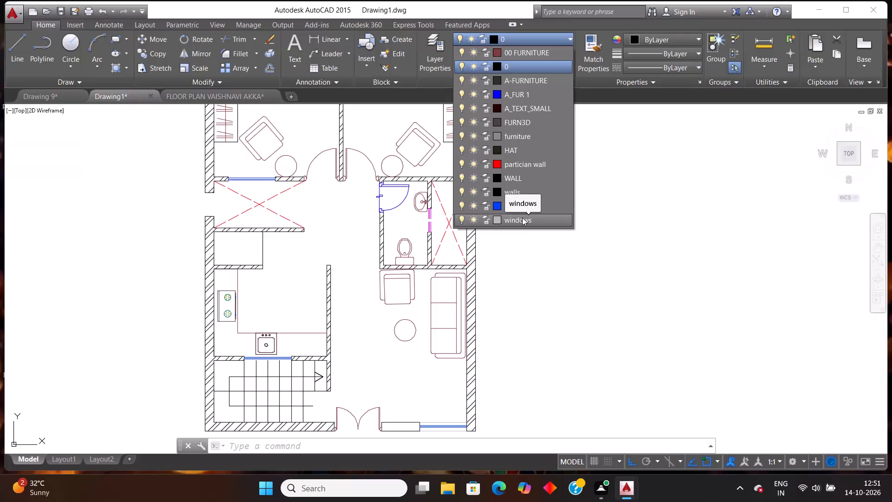
# Accept colour 254 for the windows layer and make that layer current.
pyautogui.scroll(3, 521, 213)
pyautogui.click(496, 218)
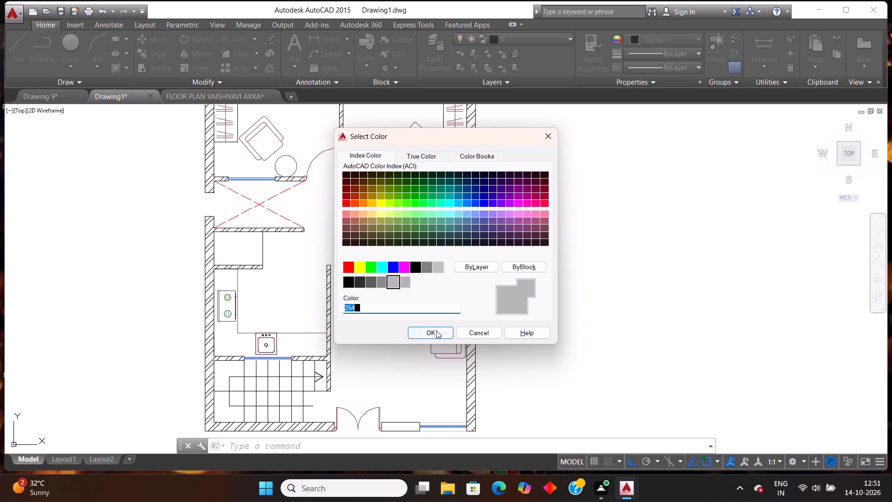
pyautogui.click(436, 330)
pyautogui.click(509, 39)
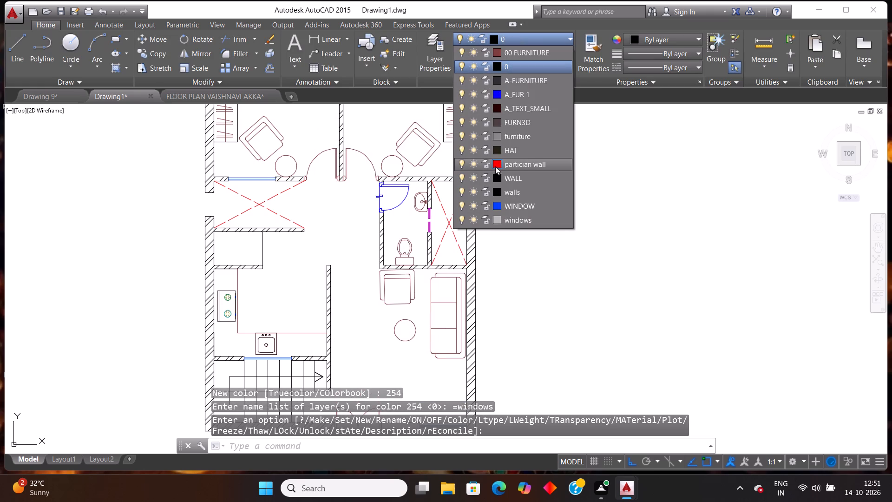
pyautogui.scroll(-6, 496, 167)
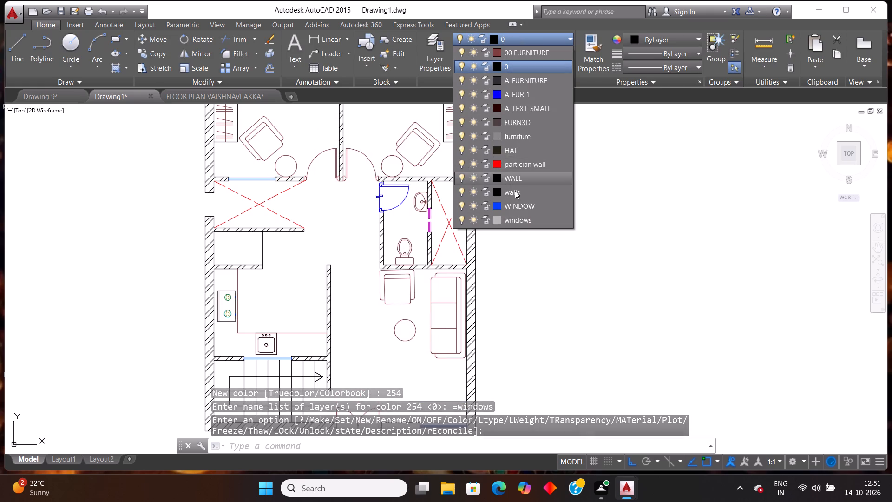
pyautogui.click(520, 219)
# Start a SOLID hatch in the outer wall around the upper-left bedroom and set its transparency to 50.
pyautogui.hscroll(1, 520, 218)
pyautogui.hscroll(-1, 518, 225)
pyautogui.scroll(-2, 516, 238)
pyautogui.hscroll(-1, 514, 244)
pyautogui.hscroll(1, 514, 244)
pyautogui.hscroll(-1, 514, 244)
pyautogui.hscroll(1, 514, 244)
pyautogui.hscroll(-1, 426, 171)
pyautogui.scroll(-4, 423, 165)
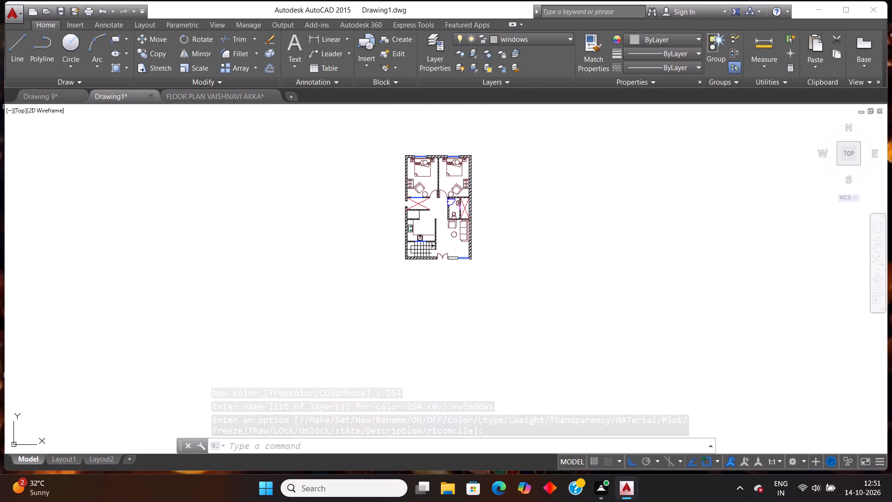
pyautogui.scroll(3, 422, 153)
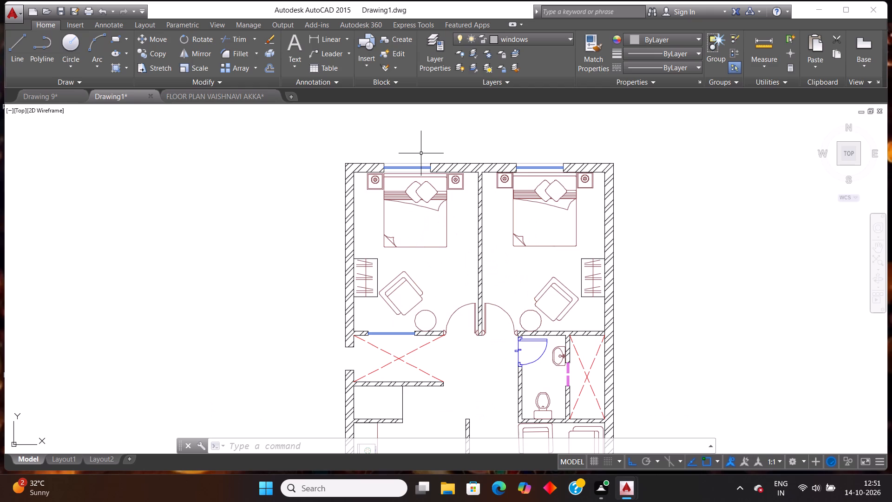
pyautogui.press('h')
pyautogui.press('Return')
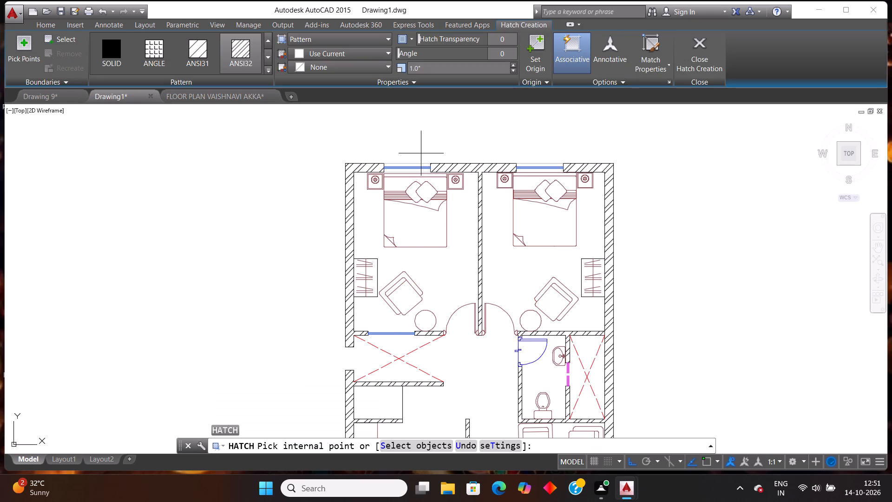
pyautogui.click(114, 61)
pyautogui.click(350, 172)
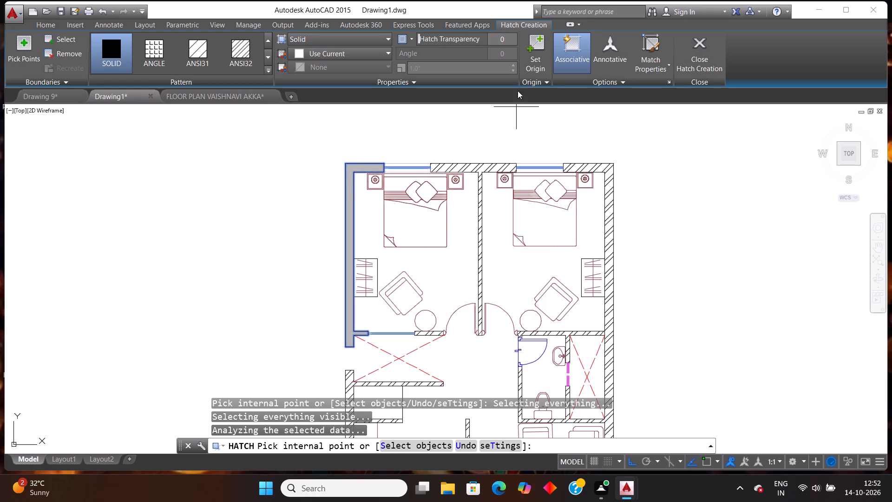
pyautogui.click(506, 35)
pyautogui.write('50')
pyautogui.press('Return')
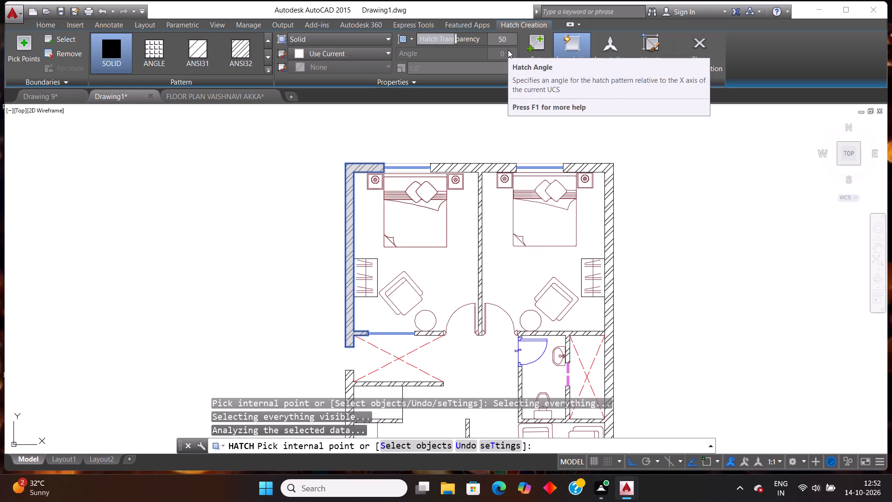
# Extend the solid hatch to the bedroom dividing wall, the remaining outer walls with their connected partitions, and the wall piece beside the entrance.
pyautogui.click(474, 168)
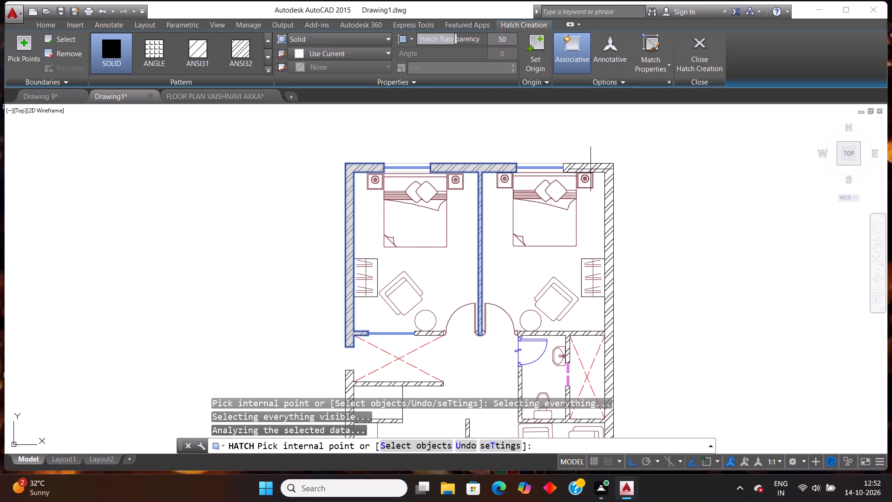
pyautogui.click(590, 169)
pyautogui.scroll(-2, 631, 164)
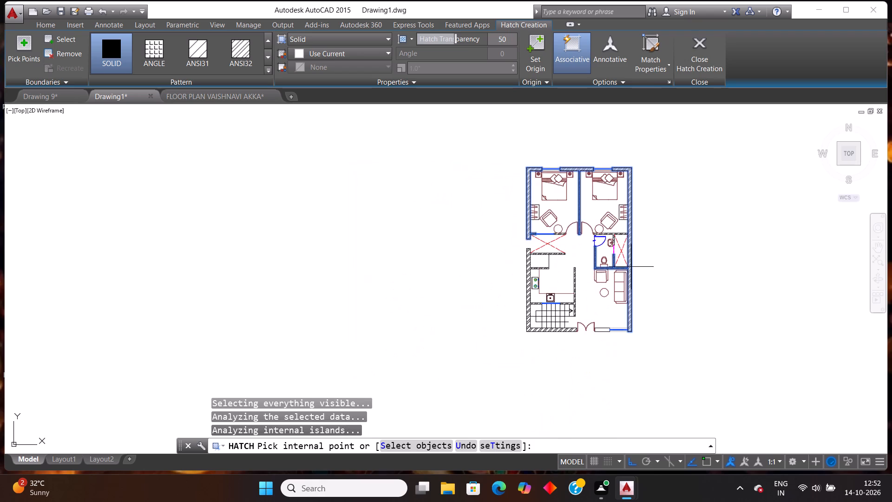
pyautogui.scroll(2, 631, 267)
pyautogui.click(366, 283)
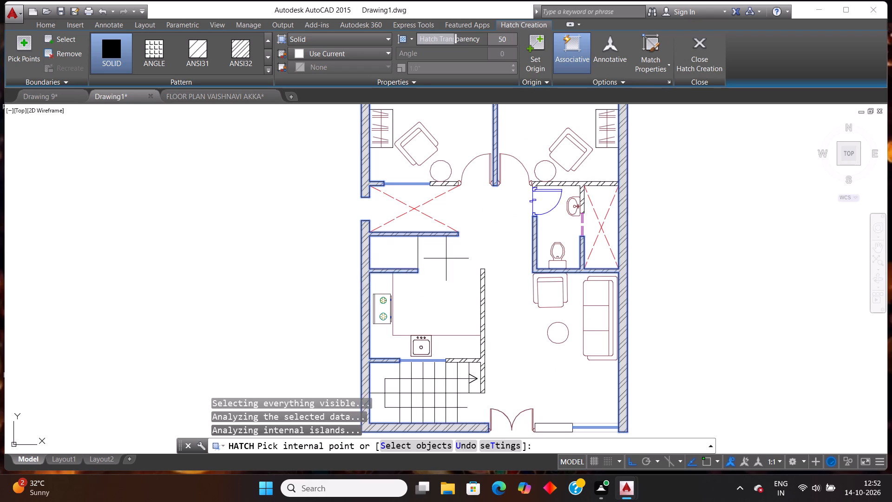
pyautogui.scroll(-2, 511, 262)
pyautogui.scroll(2, 610, 322)
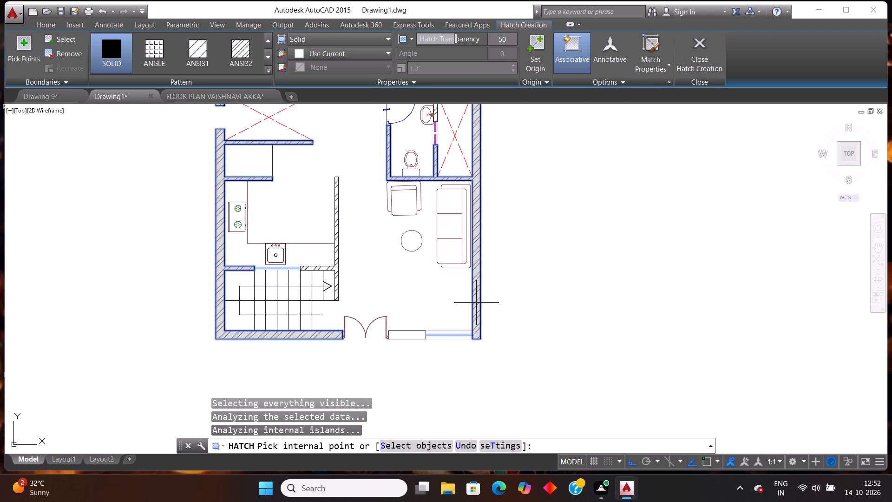
pyautogui.click(413, 337)
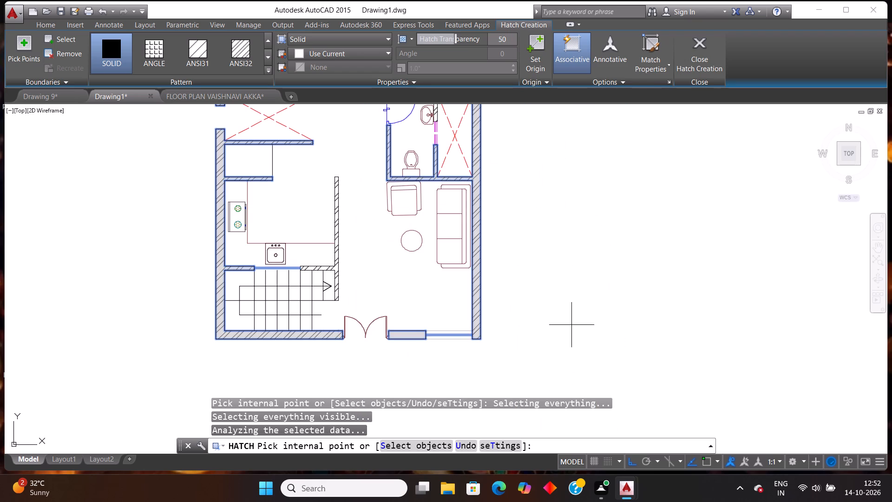
# Solid-hatch the kitchen-stair partition, the short wall beside the left bedroom door and the wall above the toilet, and finish.
pyautogui.scroll(-2, 593, 322)
pyautogui.scroll(2, 611, 286)
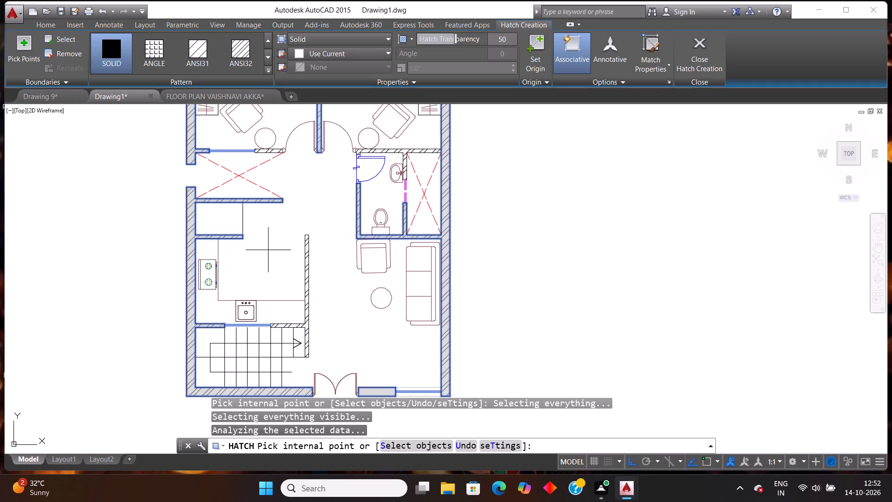
pyautogui.click(306, 322)
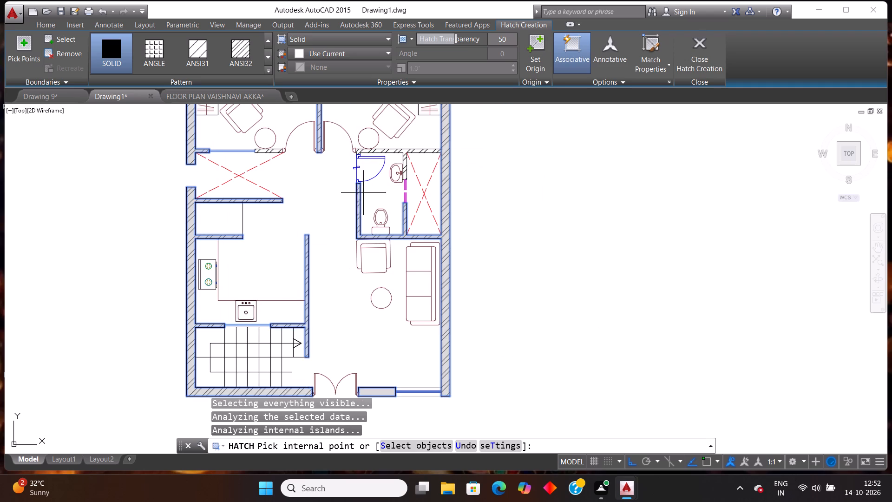
pyautogui.click(271, 152)
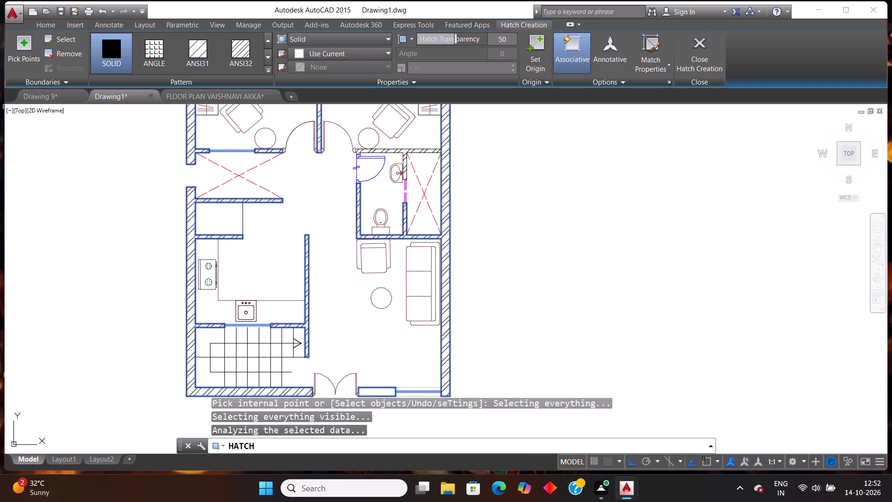
pyautogui.click(396, 151)
pyautogui.scroll(-1, 519, 232)
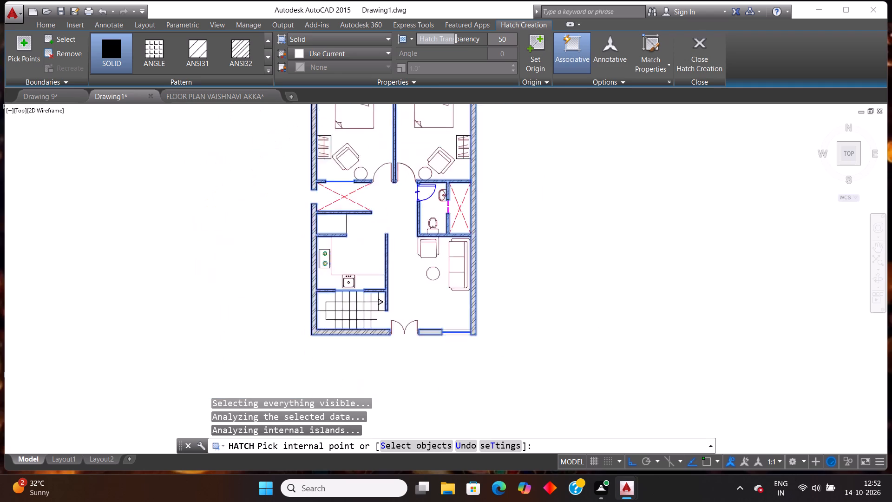
pyautogui.scroll(-1, 519, 232)
pyautogui.scroll(1, 525, 229)
pyautogui.scroll(-1, 525, 229)
pyautogui.press('Escape')
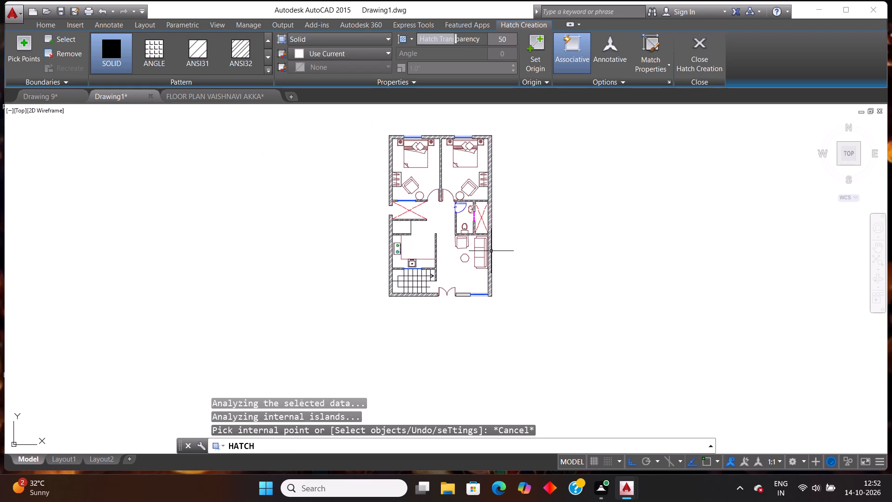
# Check the solid wall hatch near the upper-right corner and change the windows layer's colour to index 79.
pyautogui.scroll(1, 525, 109)
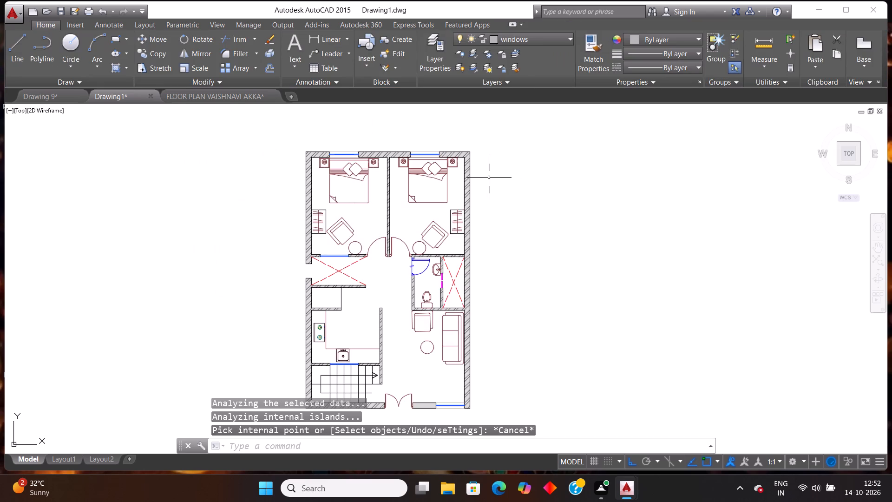
pyautogui.scroll(1, 489, 178)
pyautogui.scroll(2, 445, 142)
pyautogui.click(453, 156)
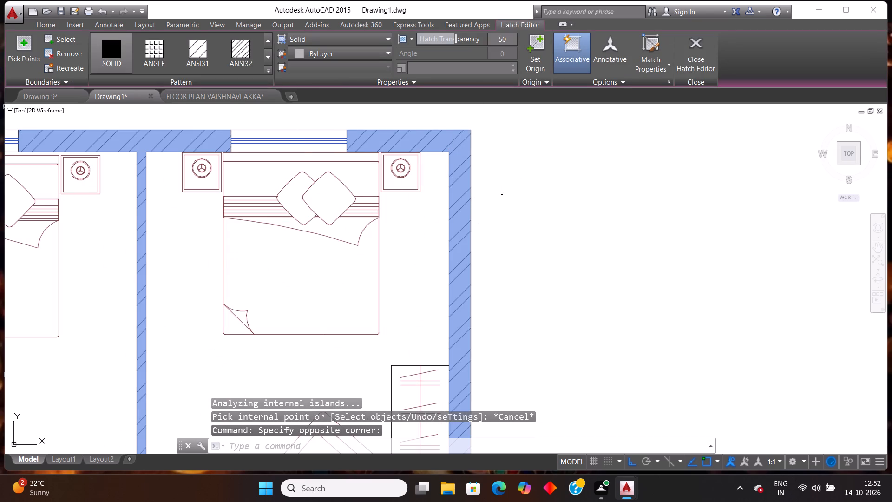
pyautogui.press('Escape')
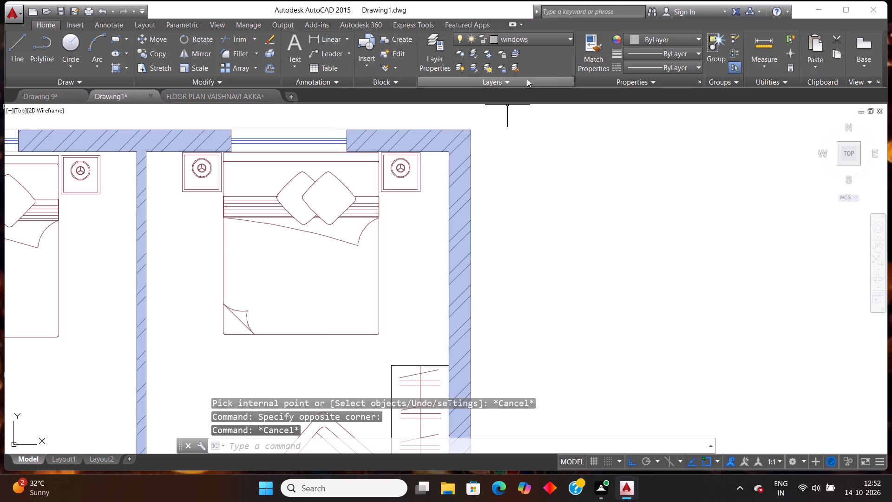
pyautogui.click(493, 32)
pyautogui.click(495, 38)
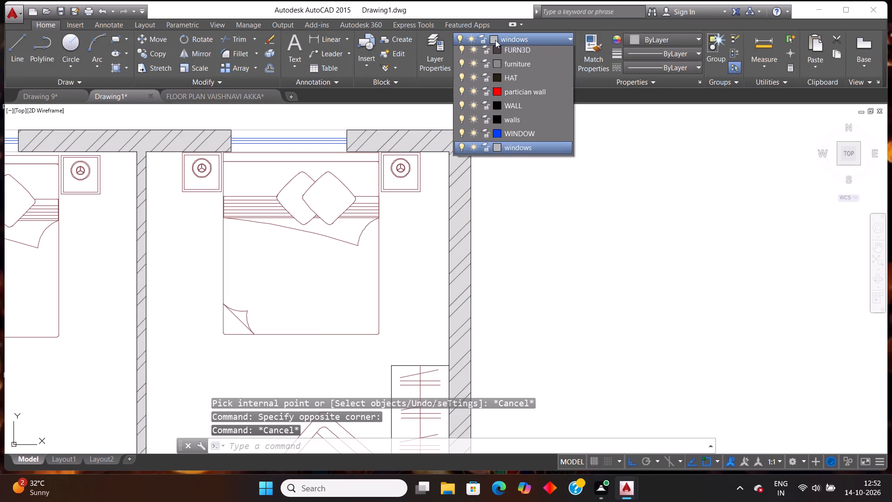
pyautogui.click(497, 221)
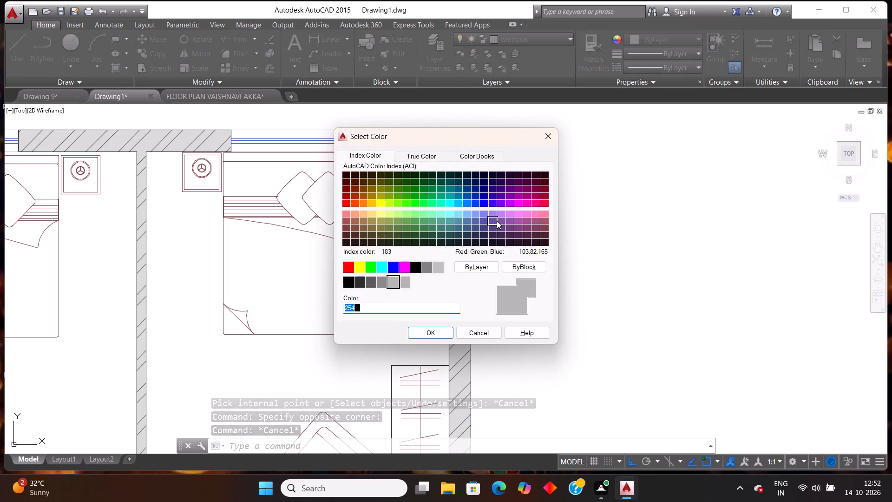
pyautogui.click(399, 242)
pyautogui.click(439, 328)
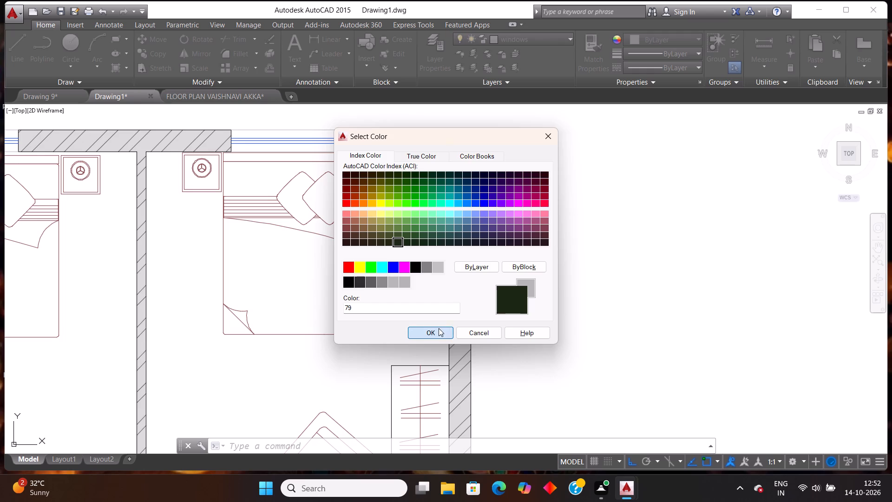
# Examine the darker wall fill across the whole house plan.
pyautogui.scroll(-5, 596, 220)
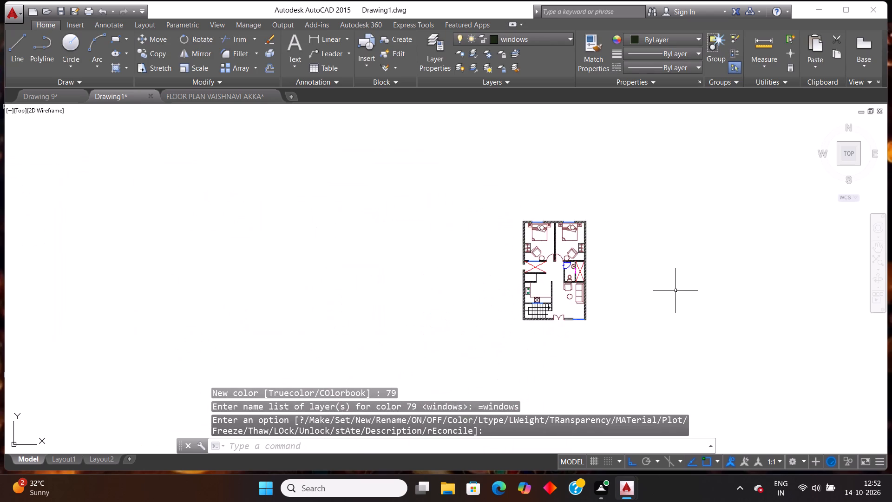
pyautogui.scroll(1, 675, 291)
pyautogui.press('Escape')
pyautogui.scroll(2, 624, 303)
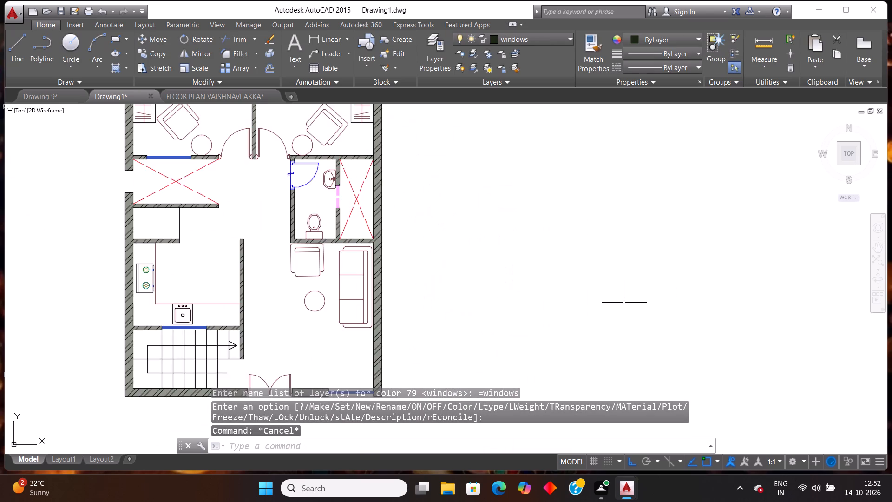
pyautogui.scroll(-1, 603, 301)
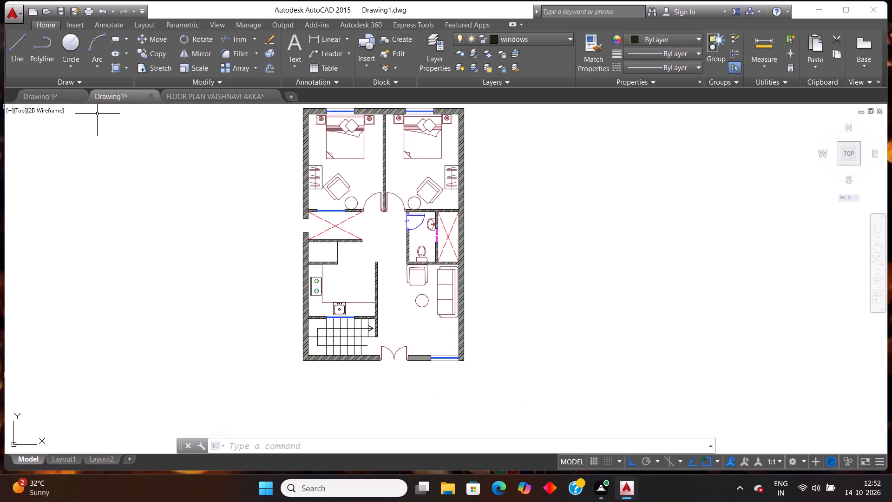
pyautogui.scroll(-1, 405, 284)
pyautogui.scroll(2, 458, 179)
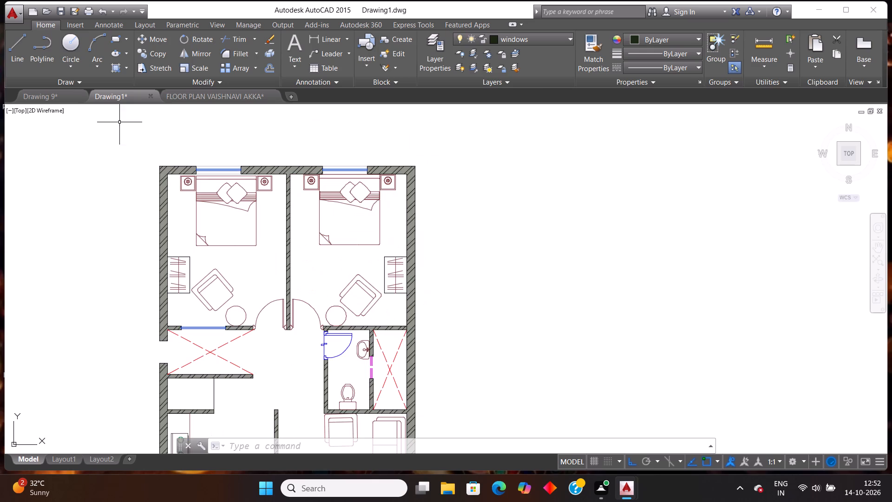
# Copy the DRESSING UNIT label of the first bedroom from the reference floor plan and paste it into Drawing1, in empty space beside the house plan.
pyautogui.click(199, 99)
pyautogui.scroll(-1, 297, 182)
pyautogui.scroll(-2, 313, 241)
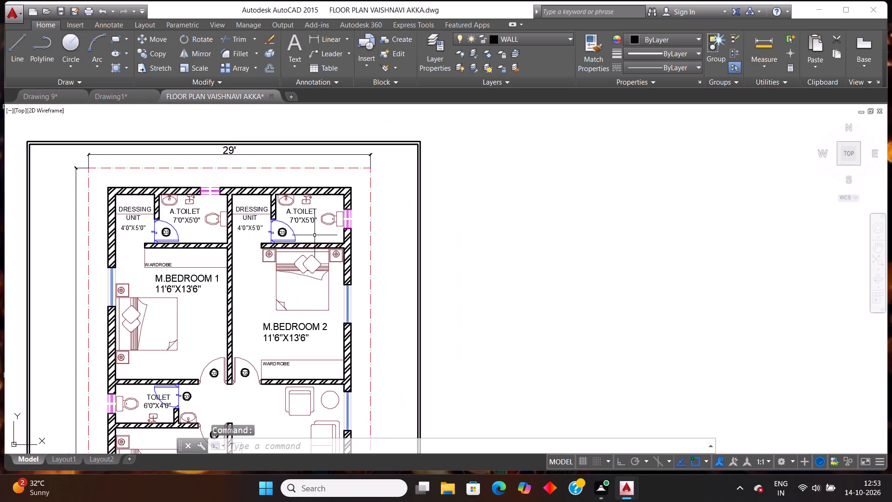
pyautogui.scroll(-1, 315, 235)
pyautogui.scroll(2, 188, 242)
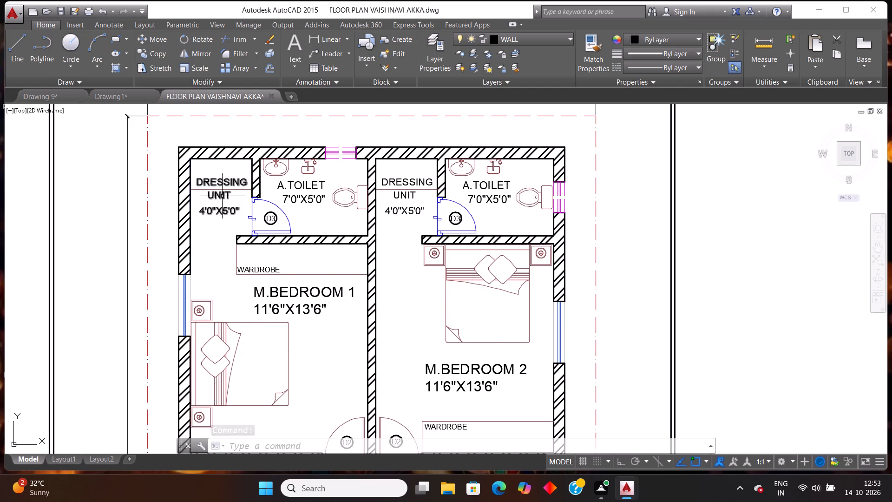
pyautogui.scroll(1, 222, 196)
pyautogui.click(238, 196)
pyautogui.click(213, 157)
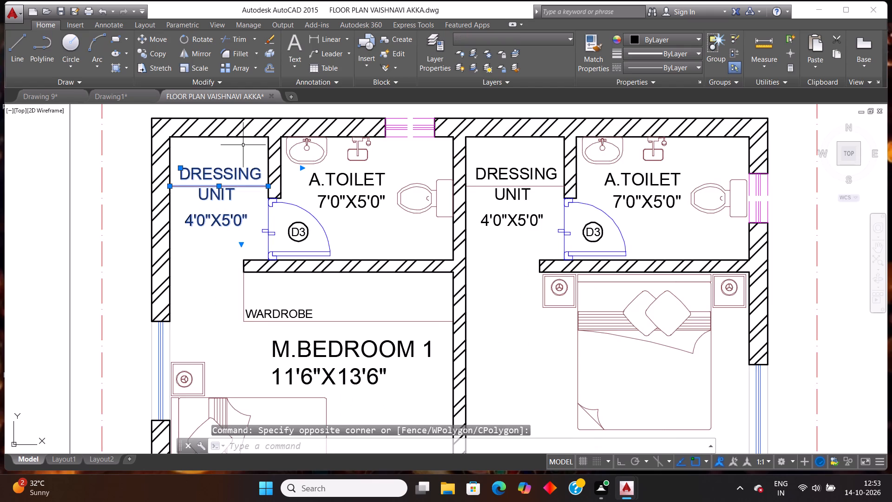
pyautogui.press('Escape')
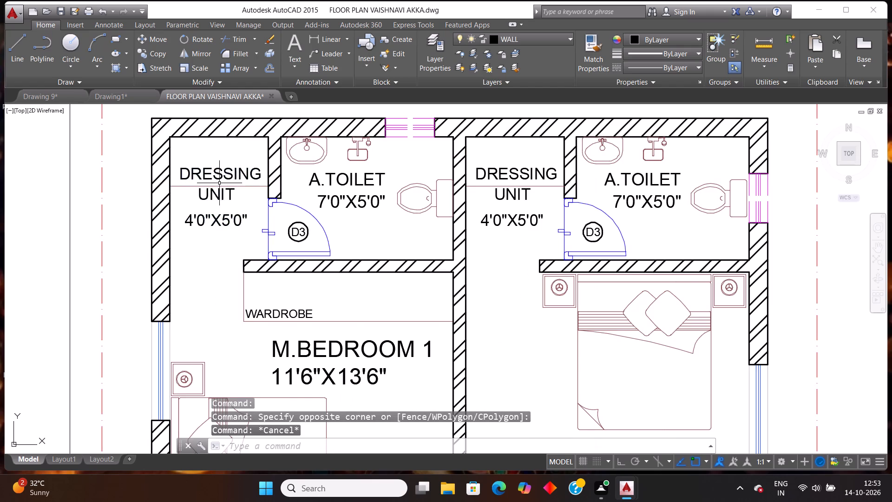
pyautogui.scroll(2, 216, 163)
pyautogui.click(272, 204)
pyautogui.click(224, 162)
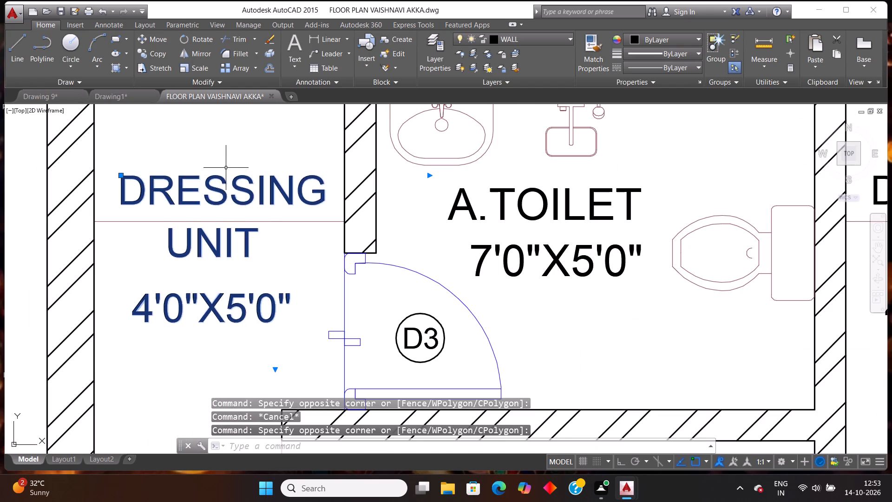
pyautogui.hotkey('ctrl', 'c')
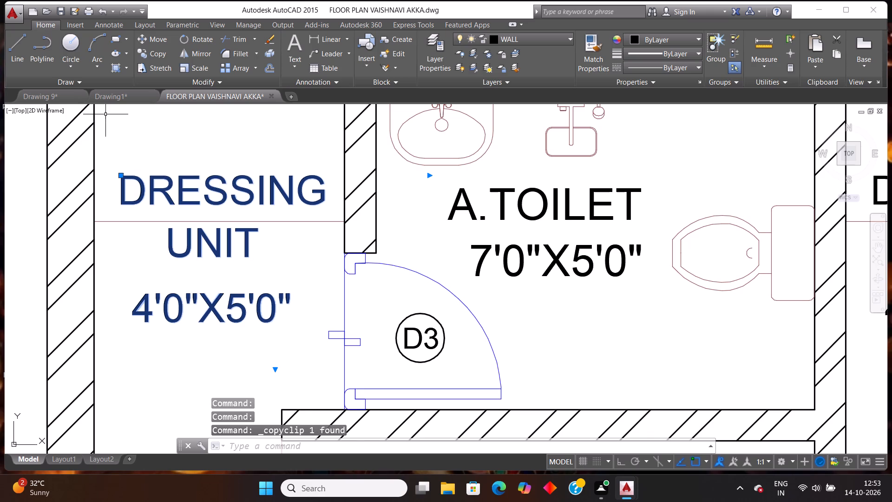
pyautogui.click(105, 93)
pyautogui.hotkey('ctrl', 'v')
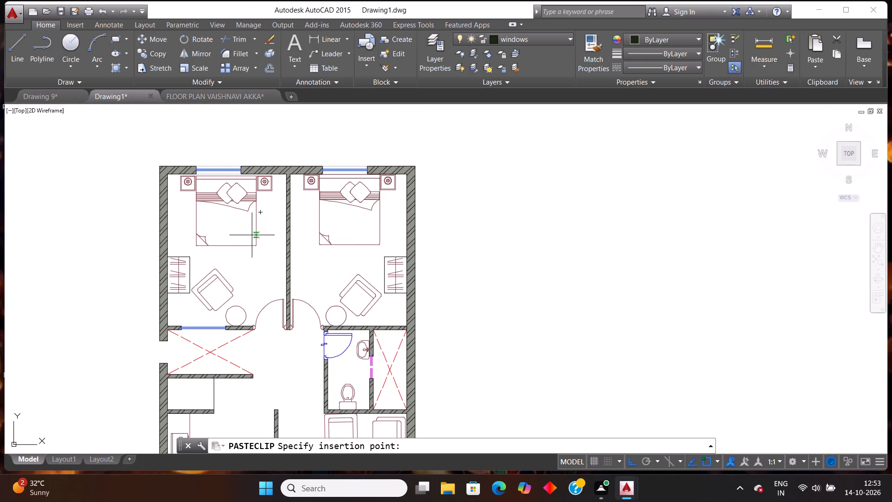
pyautogui.click(498, 220)
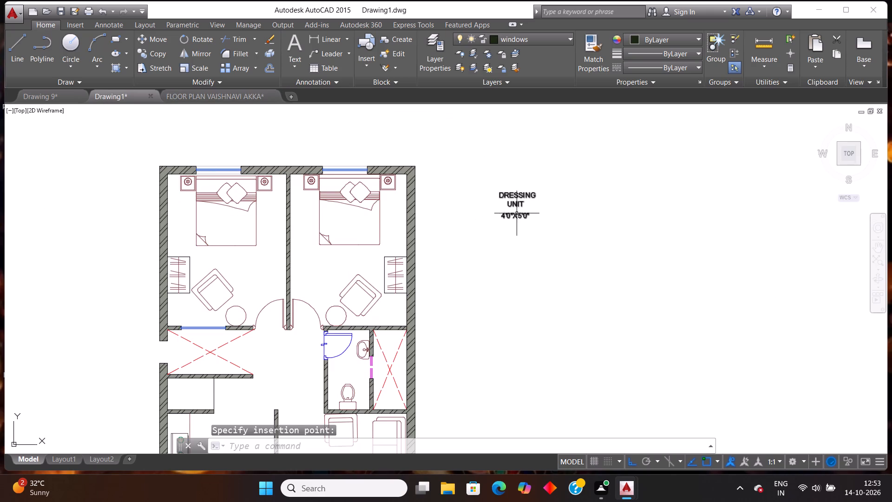
# Replace the pasted label's text with BEDROOM and 13'8"X10'8" on a second line.
pyautogui.doubleClick(524, 215)
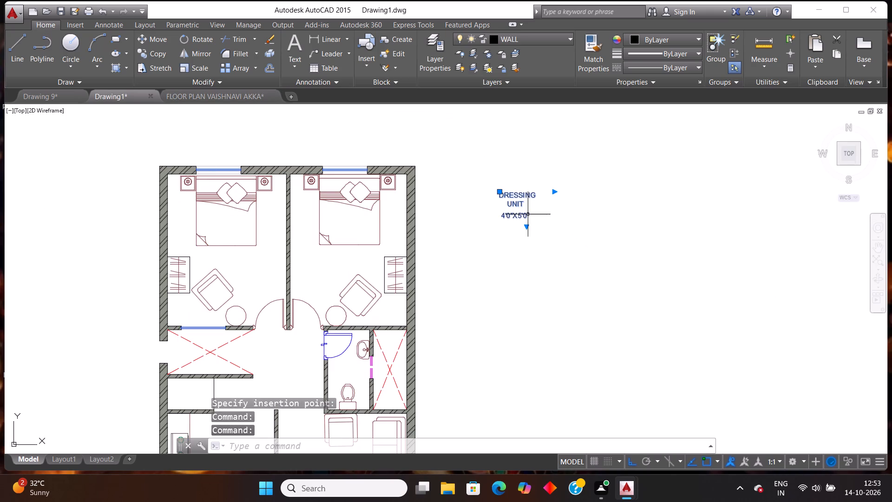
pyautogui.doubleClick(526, 216)
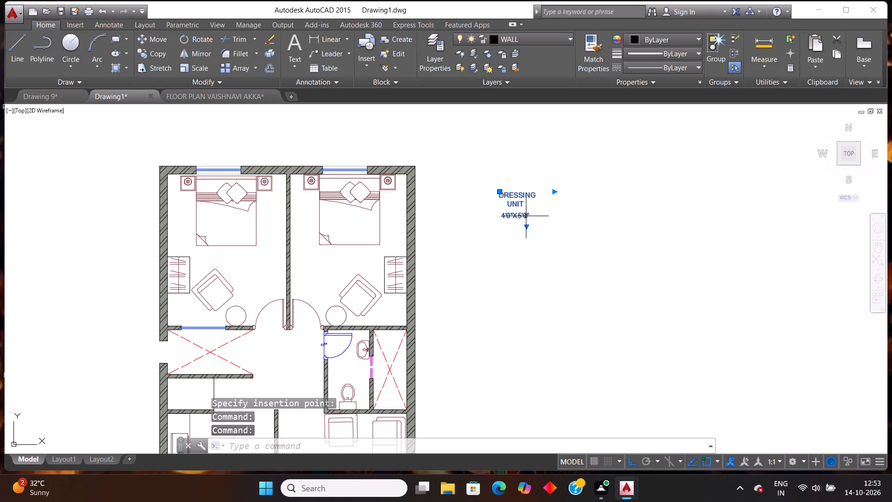
pyautogui.click(536, 215)
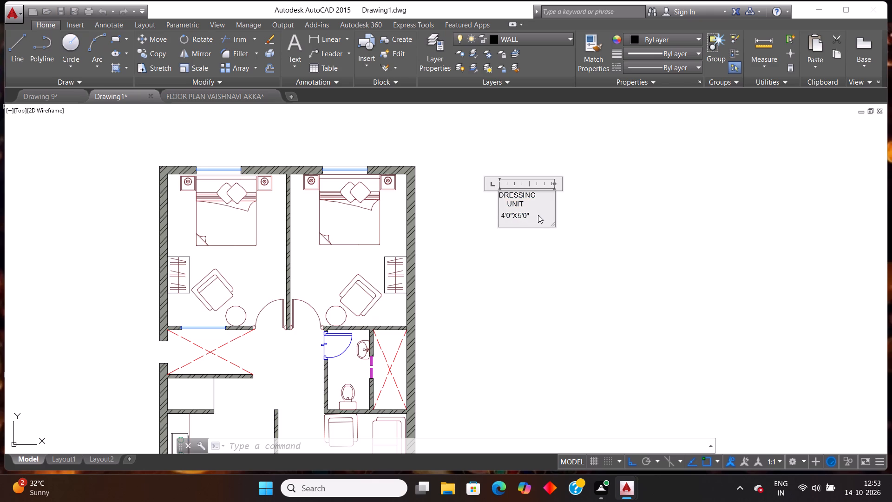
pyautogui.press('BackSpace')
pyautogui.press('BackSpace')
pyautogui.press('BackSpace')
pyautogui.press('BackSpace')
pyautogui.press('BackSpace')
pyautogui.press('BackSpace')
pyautogui.press('BackSpace')
pyautogui.press('BackSpace')
pyautogui.press('BackSpace')
pyautogui.press('BackSpace')
pyautogui.press('BackSpace')
pyautogui.press('BackSpace')
pyautogui.press('BackSpace')
pyautogui.press('BackSpace')
pyautogui.press('BackSpace')
pyautogui.press('BackSpace')
pyautogui.press('BackSpace')
pyautogui.press('BackSpace')
pyautogui.press('BackSpace')
pyautogui.press('BackSpace')
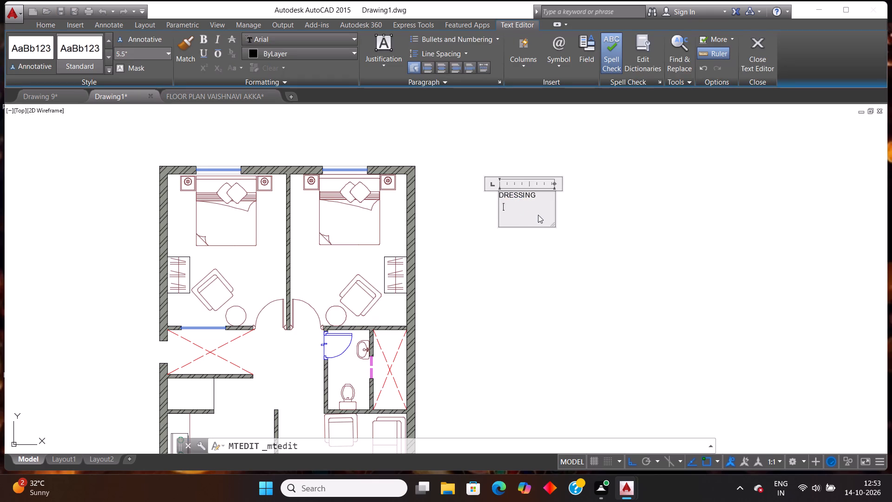
pyautogui.press('b')
pyautogui.press('BackSpace')
pyautogui.write('BEDR')
pyautogui.write('OOM')
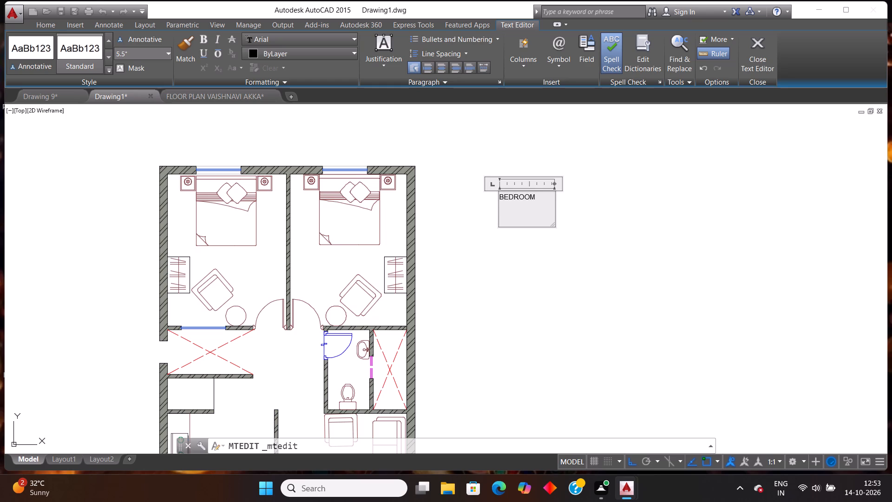
pyautogui.press('Return')
pyautogui.write('13\'8"')
pyautogui.press('x')
pyautogui.write('10\'8"')
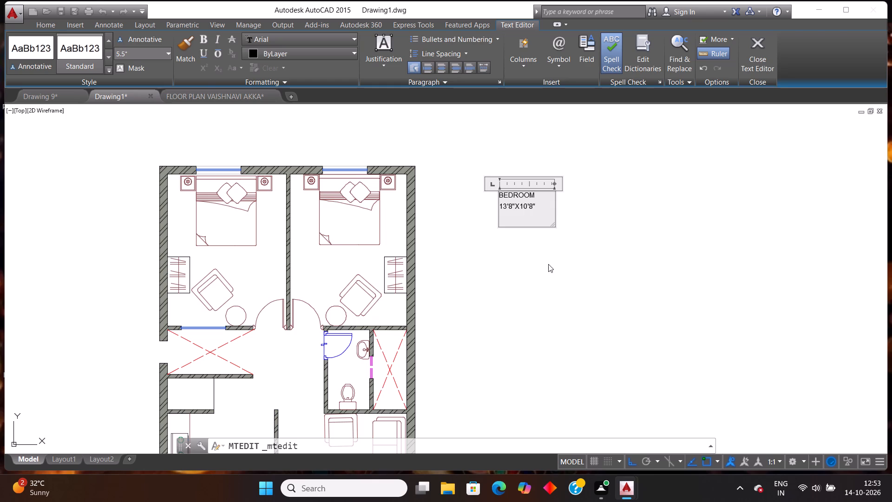
pyautogui.click(548, 264)
# Copy the BEDROOM label and place one copy below the bed in each of the two bedrooms.
pyautogui.moveTo(573, 237); pyautogui.dragTo(558, 229)
pyautogui.click(488, 165)
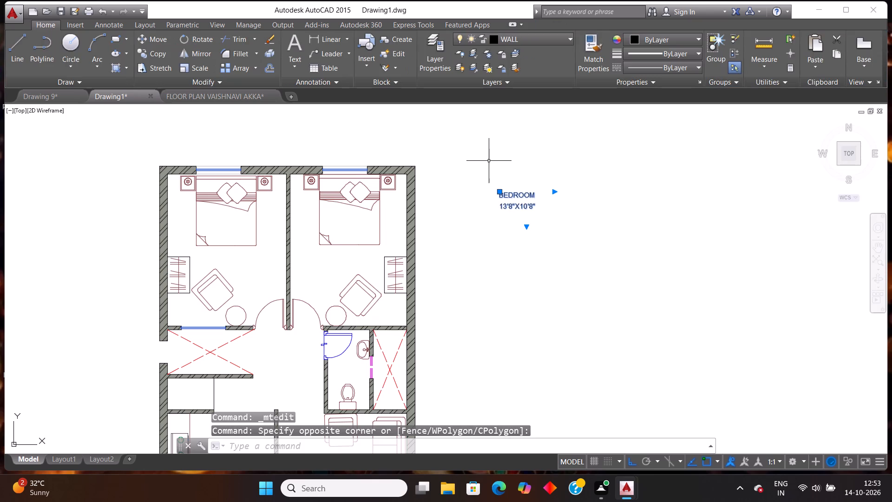
pyautogui.hotkey('ctrl', 'c')
pyautogui.hotkey('ctrl', 'v')
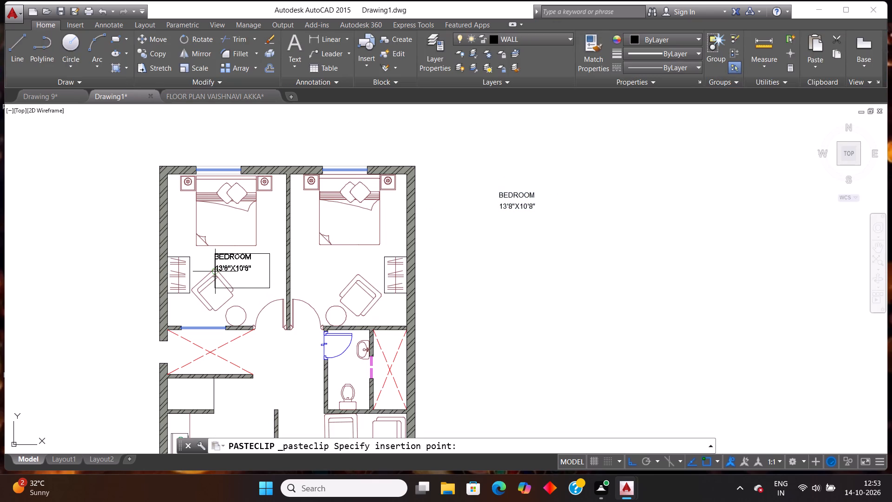
pyautogui.click(225, 270)
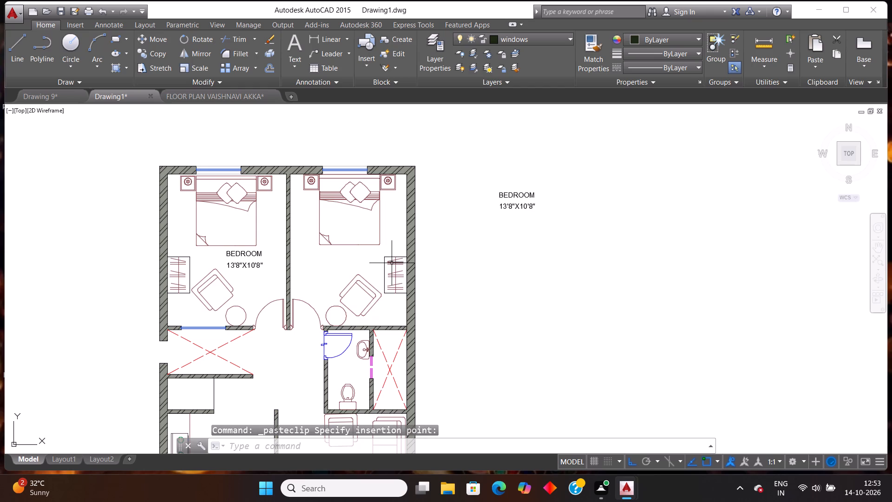
pyautogui.hotkey('ctrl', 'v')
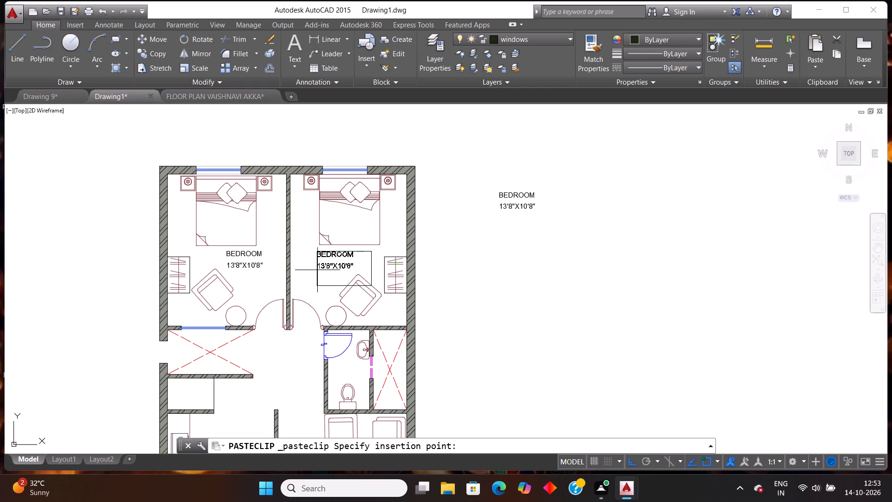
pyautogui.click(313, 268)
# Paste another copy of the BEDROOM label into the cross-marked area below the left bedroom.
pyautogui.scroll(-3, 387, 262)
pyautogui.scroll(2, 357, 310)
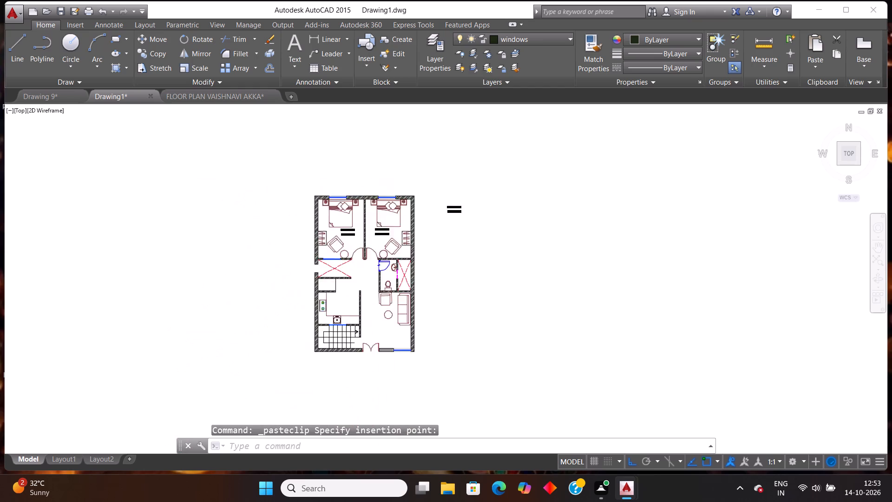
pyautogui.scroll(1, 380, 249)
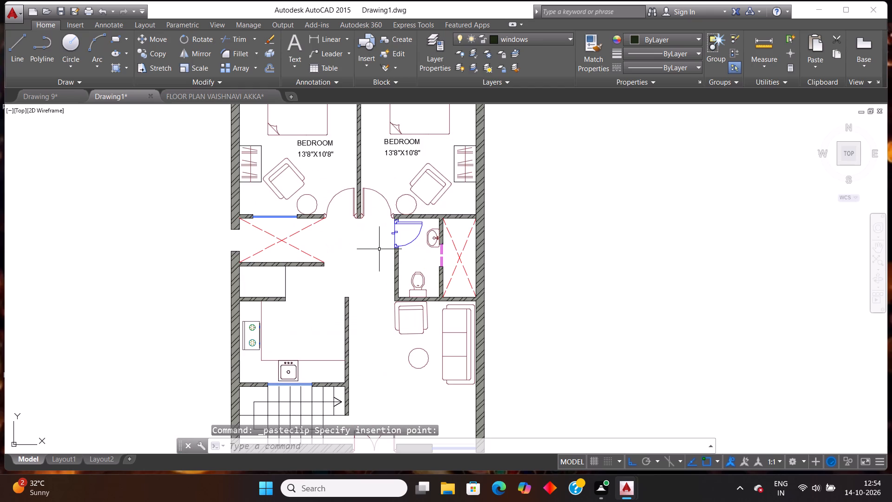
pyautogui.hotkey('ctrl', 'v')
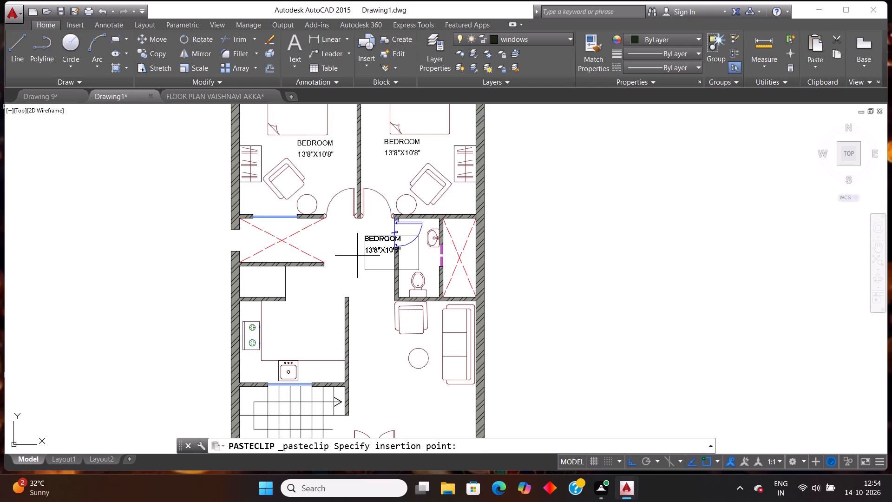
pyautogui.click(263, 248)
# Change the label in the cross-marked area to WASH AREA with 7'1"X4' on a second line.
pyautogui.scroll(3, 272, 247)
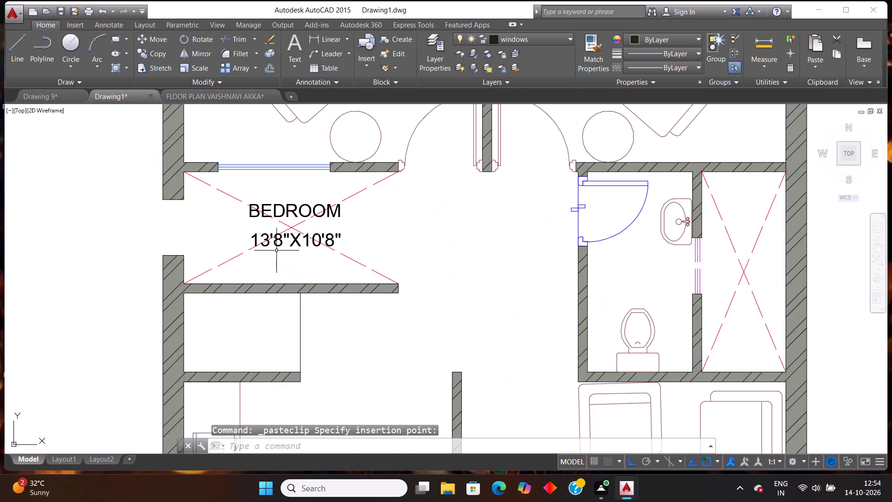
pyautogui.doubleClick(362, 228)
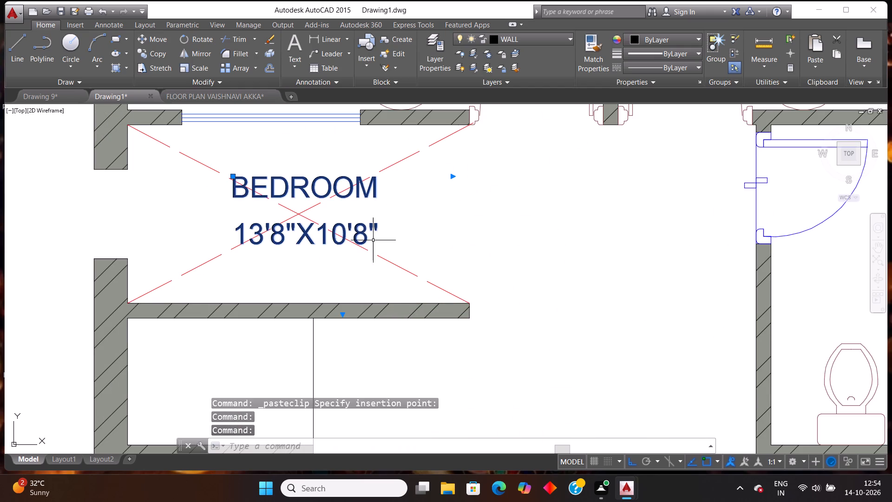
pyautogui.doubleClick(374, 228)
pyautogui.click(380, 241)
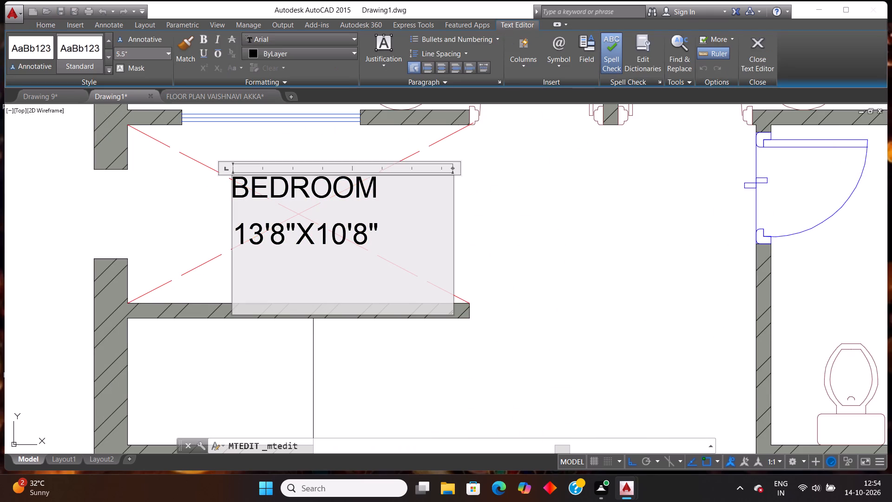
pyautogui.press('BackSpace')
pyautogui.press('BackSpace')
pyautogui.press('BackSpace')
pyautogui.press('BackSpace')
pyautogui.press('BackSpace')
pyautogui.press('BackSpace')
pyautogui.press('BackSpace')
pyautogui.press('BackSpace')
pyautogui.press('BackSpace')
pyautogui.press('BackSpace')
pyautogui.press('BackSpace')
pyautogui.press('BackSpace')
pyautogui.press('BackSpace')
pyautogui.press('BackSpace')
pyautogui.press('BackSpace')
pyautogui.press('BackSpace')
pyautogui.press('BackSpace')
pyautogui.press('BackSpace')
pyautogui.press('BackSpace')
pyautogui.press('BackSpace')
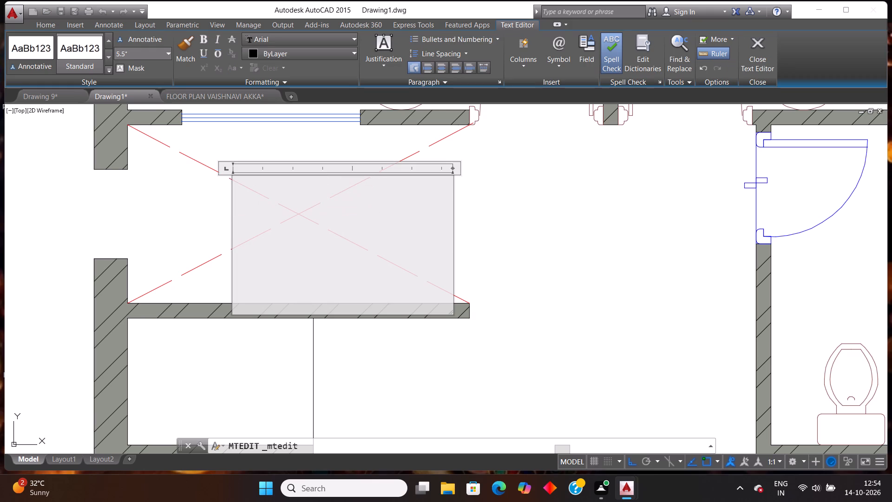
pyautogui.write('WASH AREA')
pyautogui.press('Return')
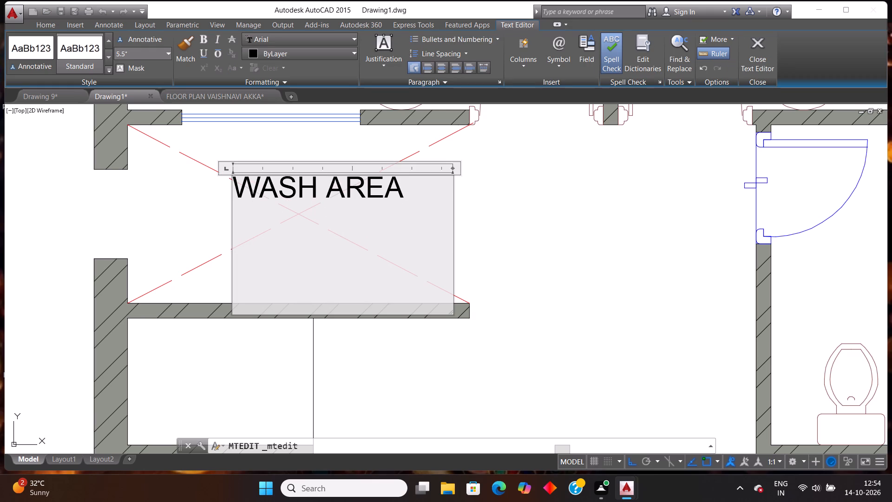
pyautogui.write('7\'1"X')
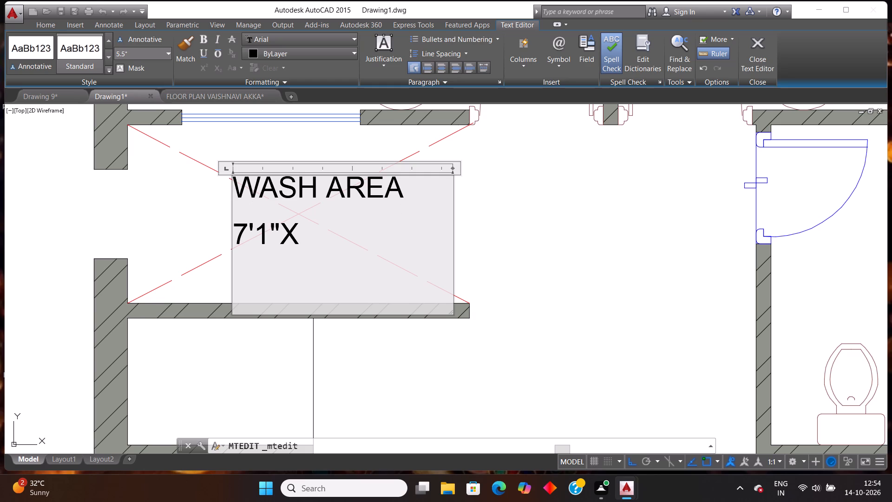
pyautogui.write("4'")
pyautogui.click(544, 246)
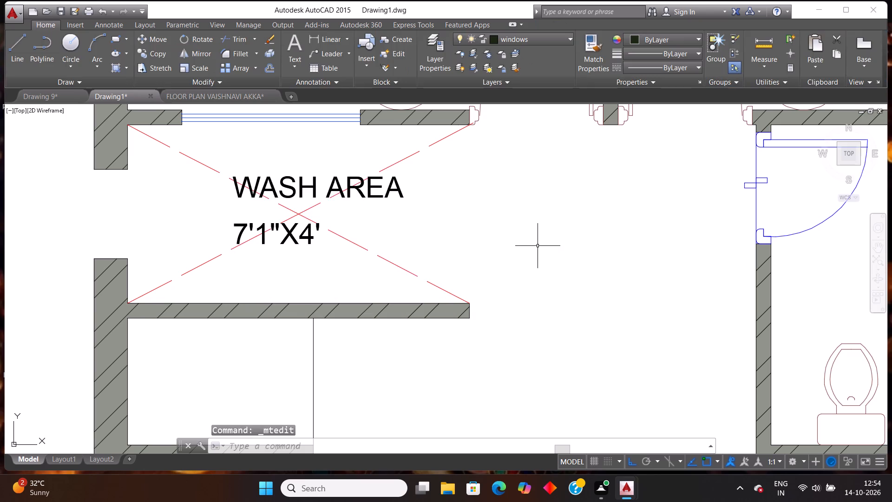
# Paste a copy of the BEDROOM label into the empty space outside the plan, beside the toilet and cross-marked shaft.
pyautogui.scroll(-4, 433, 257)
pyautogui.scroll(1, 594, 245)
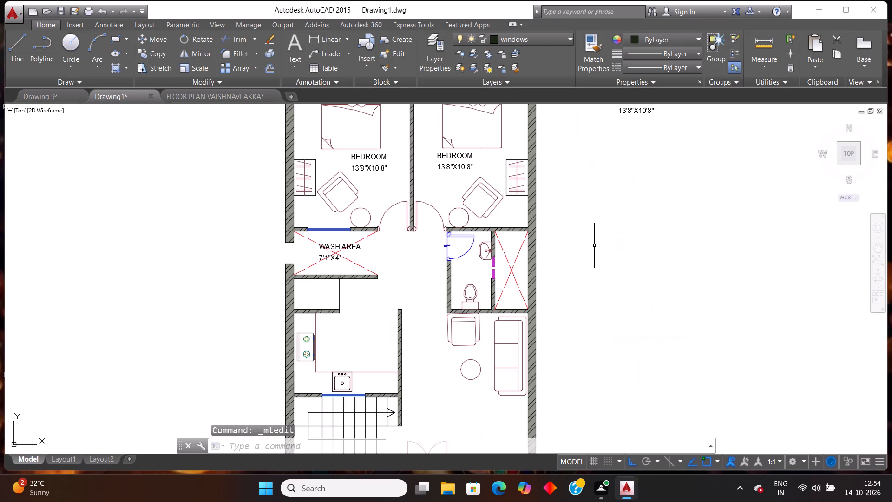
pyautogui.hotkey('ctrl', 'v')
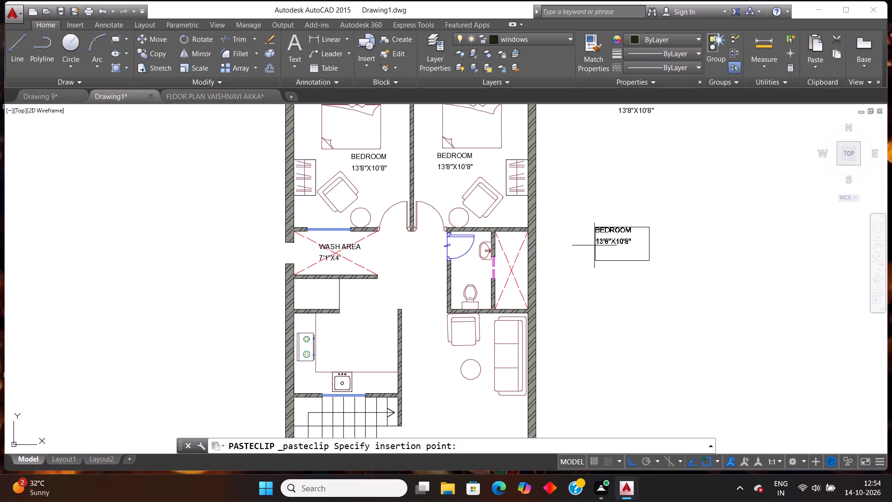
pyautogui.click(624, 279)
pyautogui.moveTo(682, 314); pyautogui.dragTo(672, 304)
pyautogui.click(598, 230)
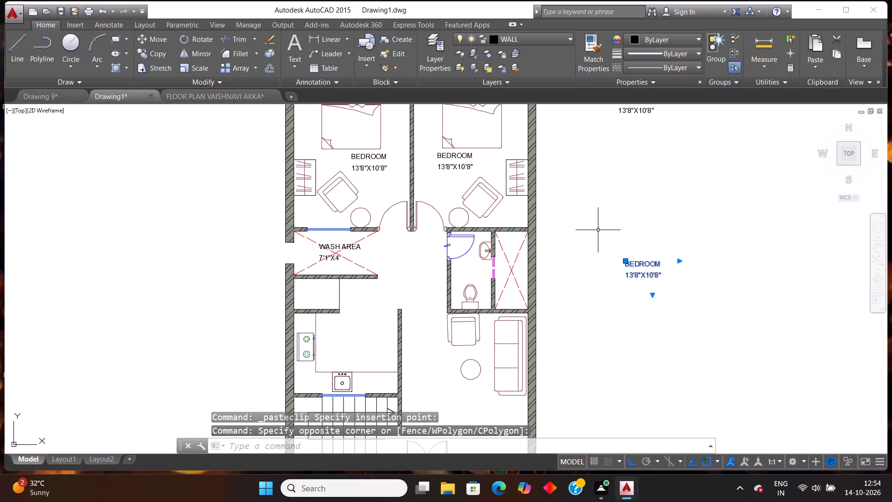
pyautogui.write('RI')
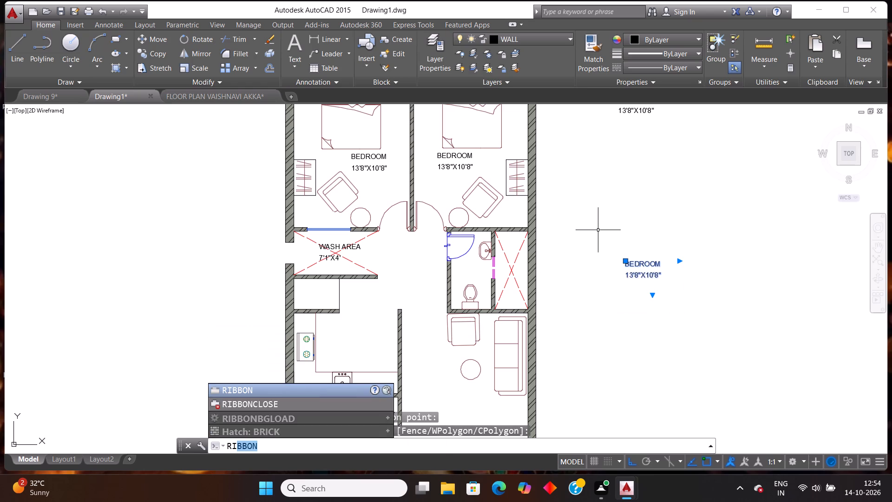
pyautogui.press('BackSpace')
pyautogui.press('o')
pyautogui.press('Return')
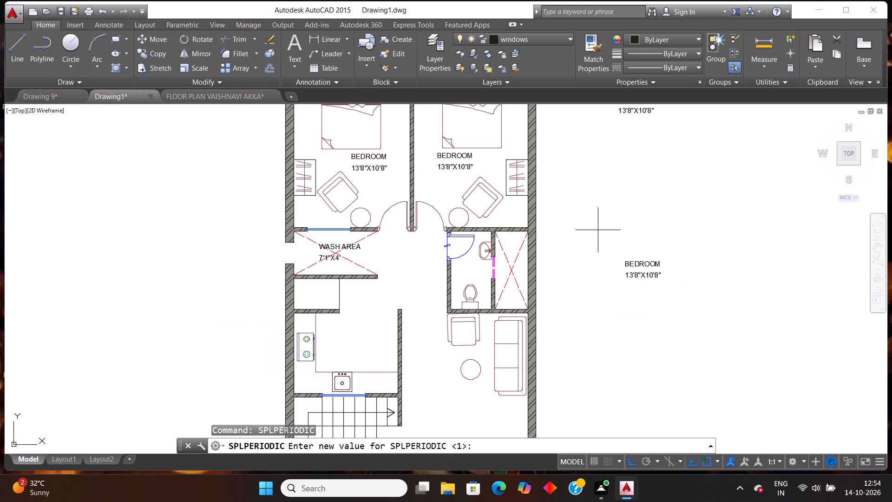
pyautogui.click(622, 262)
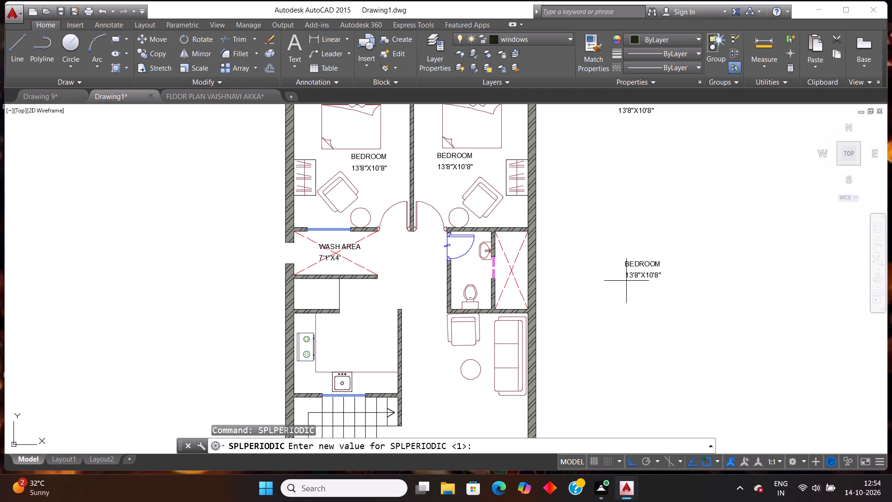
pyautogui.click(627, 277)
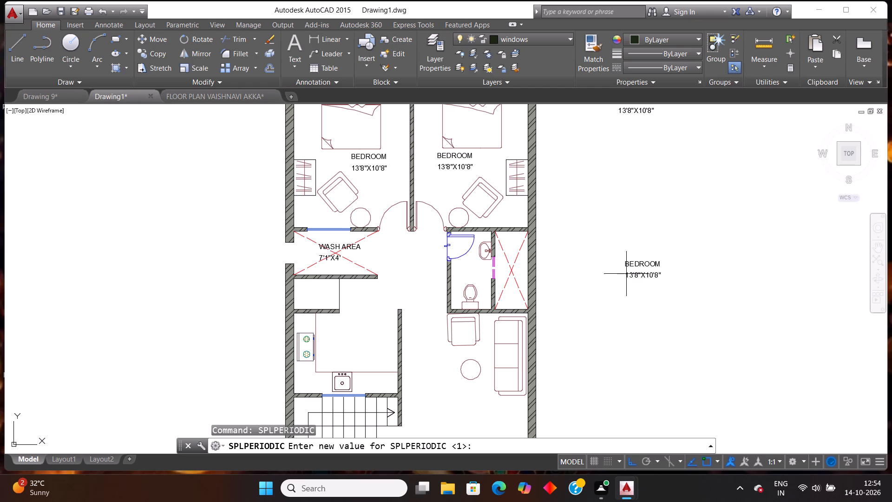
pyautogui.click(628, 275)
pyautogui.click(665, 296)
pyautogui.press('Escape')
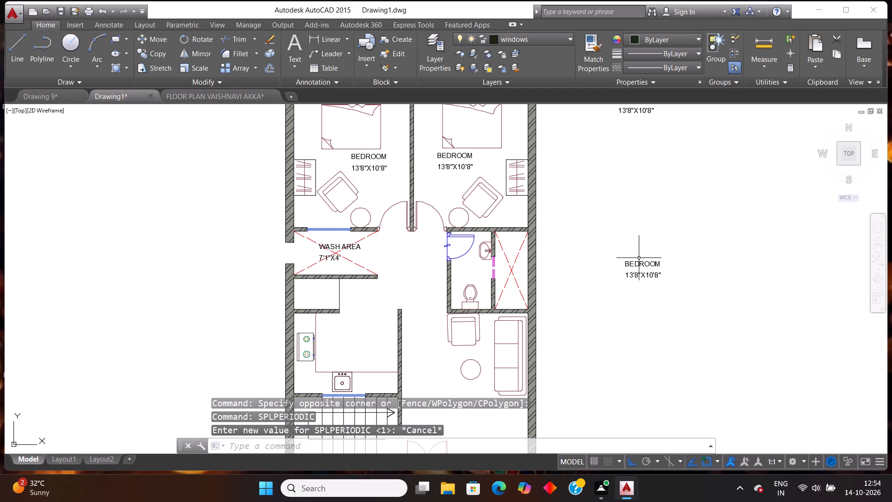
# Rotate the pasted BEDROOM label outside the plan a quarter turn clockwise about its lower-left end so it reads vertically.
pyautogui.click(663, 289)
pyautogui.click(625, 232)
pyautogui.write('RO')
pyautogui.press('Return')
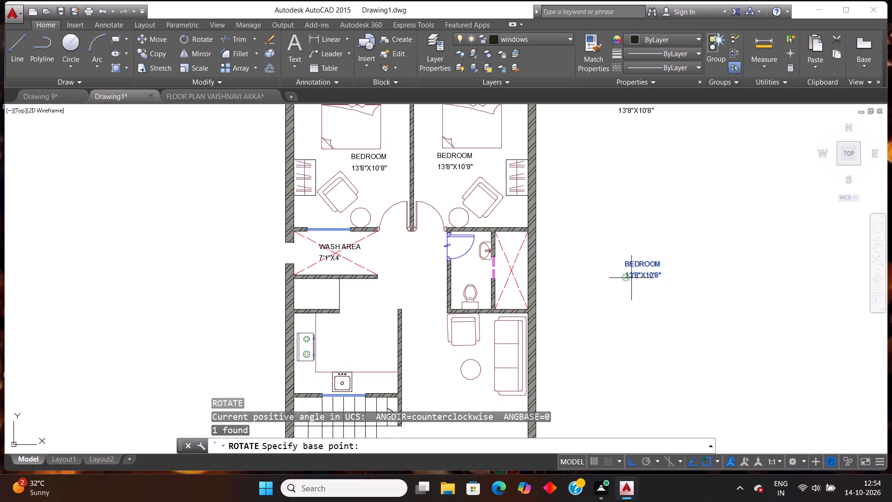
pyautogui.click(628, 277)
pyautogui.click(603, 340)
# Copy the vertical BEDROOM label and place one copy in the cross-marked shaft beside the toilet and one in the toilet.
pyautogui.moveTo(662, 342); pyautogui.dragTo(660, 337)
pyautogui.click(608, 249)
pyautogui.hotkey('ctrl', 'c')
pyautogui.hotkey('ctrl', 'v')
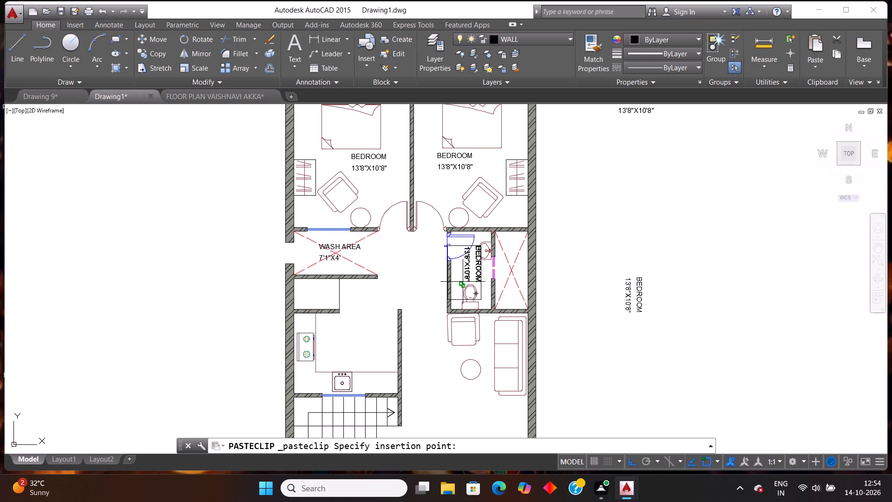
pyautogui.scroll(2, 463, 282)
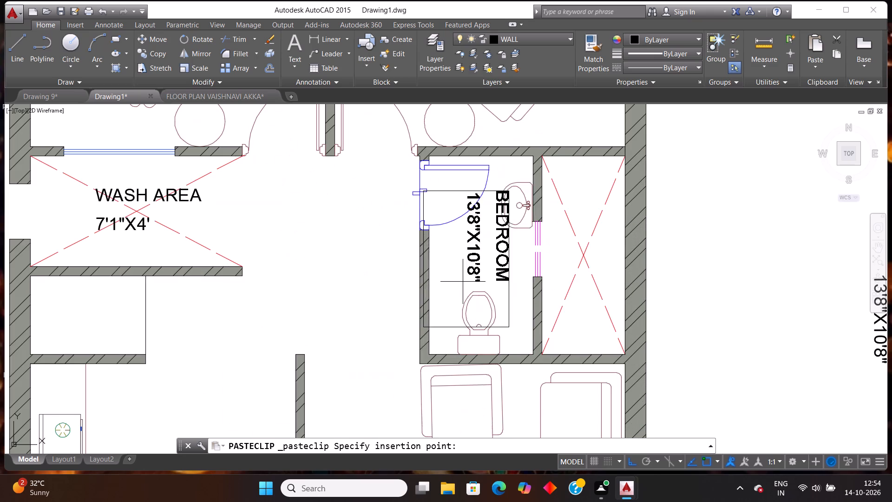
pyautogui.click(559, 290)
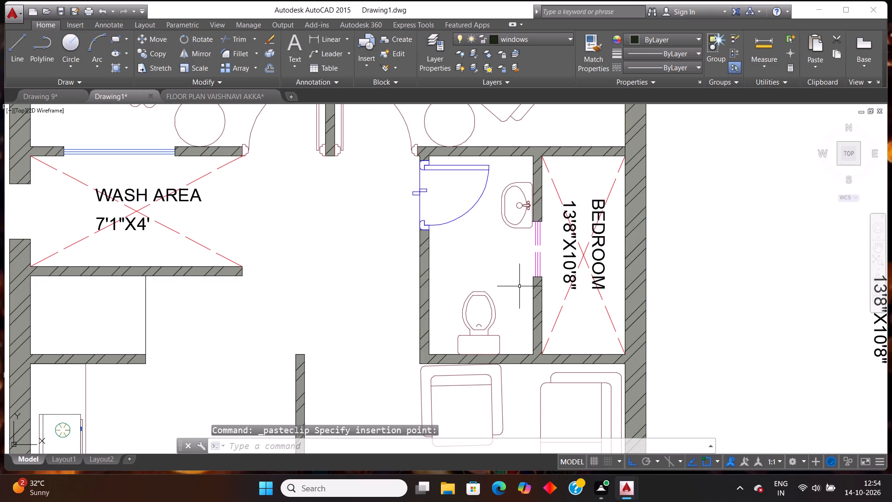
pyautogui.hotkey('ctrl', 'v')
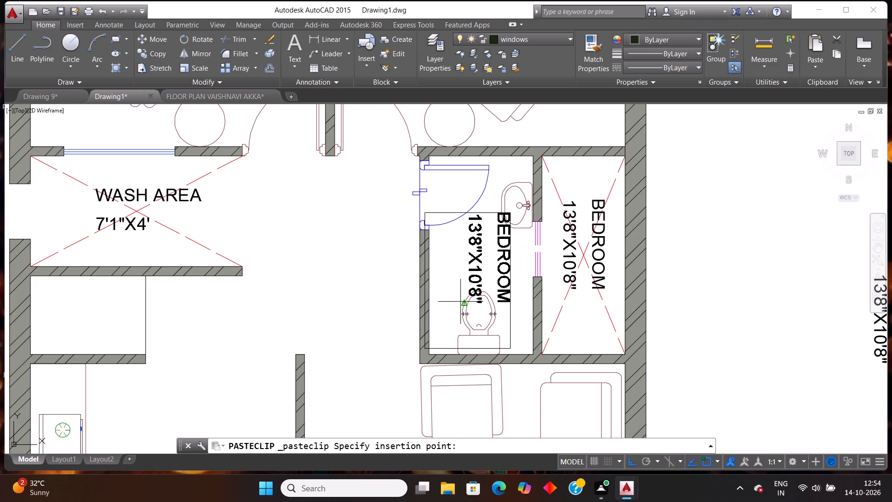
pyautogui.click(454, 304)
# Change the vertical label in the cross-marked shaft to O.T.S with 3'X7' on a second line.
pyautogui.scroll(-1, 512, 310)
pyautogui.scroll(2, 571, 299)
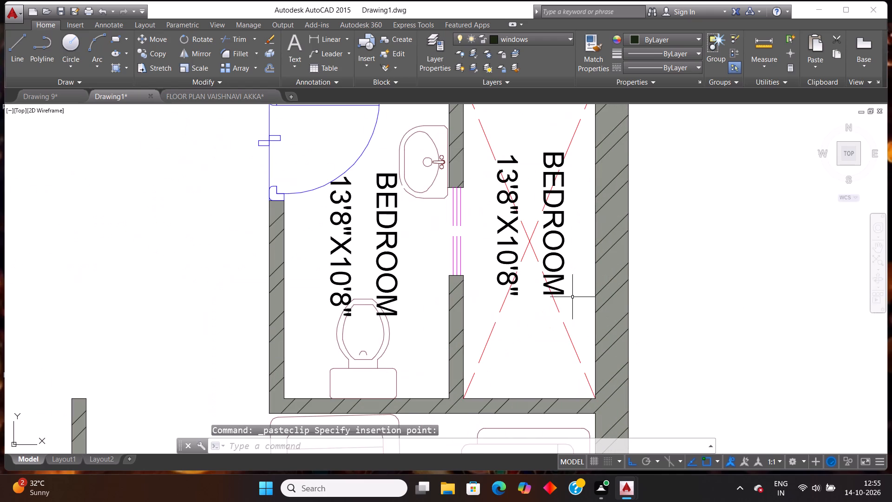
pyautogui.doubleClick(557, 292)
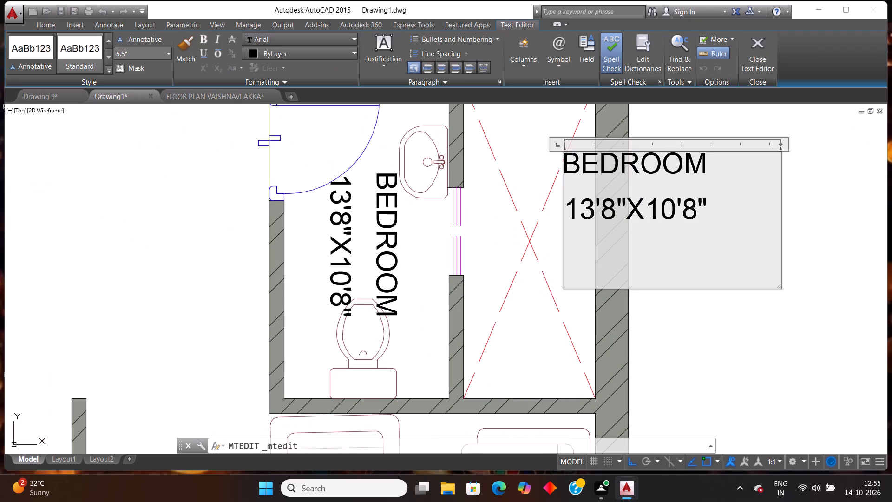
pyautogui.click(720, 211)
pyautogui.press('BackSpace')
pyautogui.press('BackSpace')
pyautogui.press('BackSpace')
pyautogui.press('BackSpace')
pyautogui.press('BackSpace')
pyautogui.press('BackSpace')
pyautogui.press('BackSpace')
pyautogui.press('BackSpace')
pyautogui.press('BackSpace')
pyautogui.press('BackSpace')
pyautogui.press('BackSpace')
pyautogui.press('BackSpace')
pyautogui.press('BackSpace')
pyautogui.press('BackSpace')
pyautogui.press('BackSpace')
pyautogui.press('BackSpace')
pyautogui.press('BackSpace')
pyautogui.press('BackSpace')
pyautogui.press('BackSpace')
pyautogui.press('BackSpace')
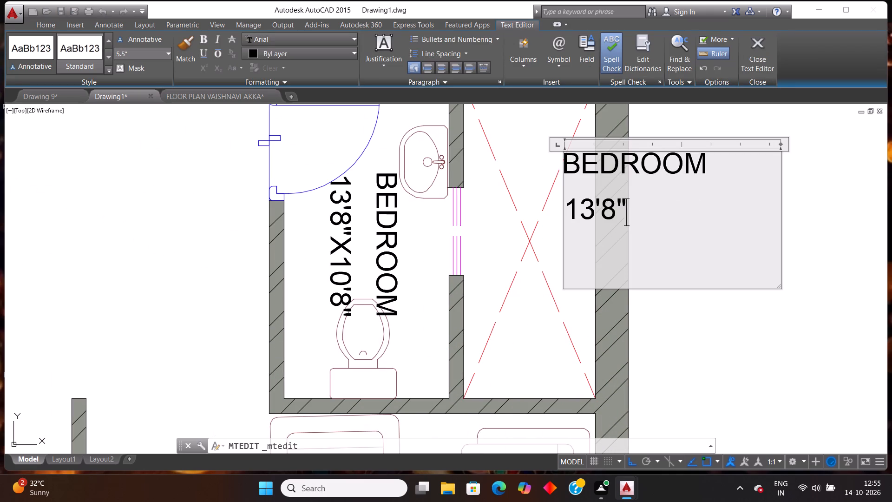
pyautogui.write('O.T.S')
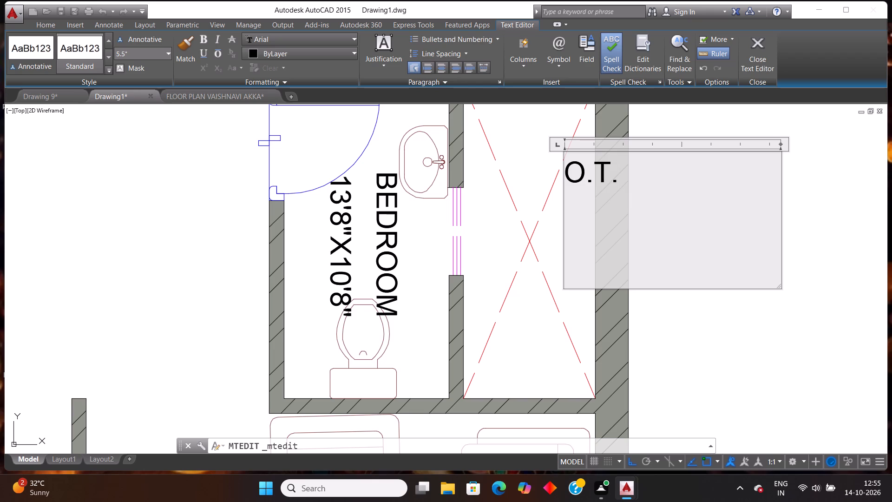
pyautogui.press('Return')
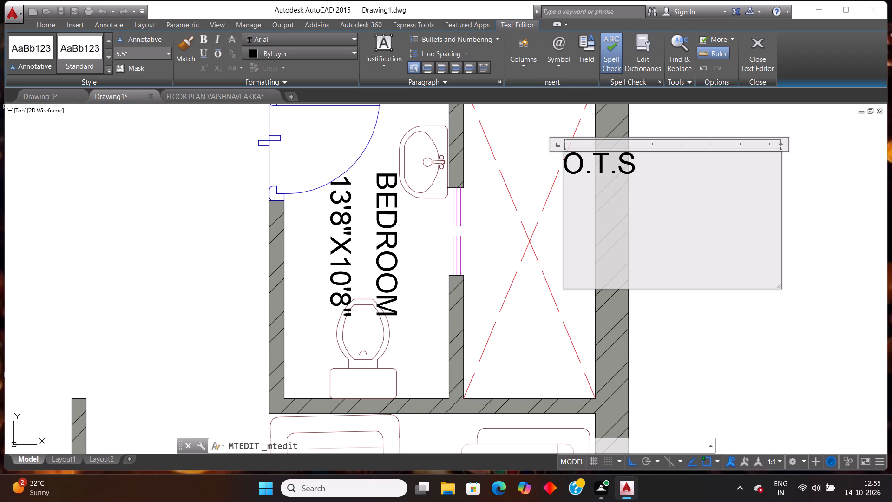
pyautogui.write("3'")
pyautogui.press('x')
pyautogui.write("7'")
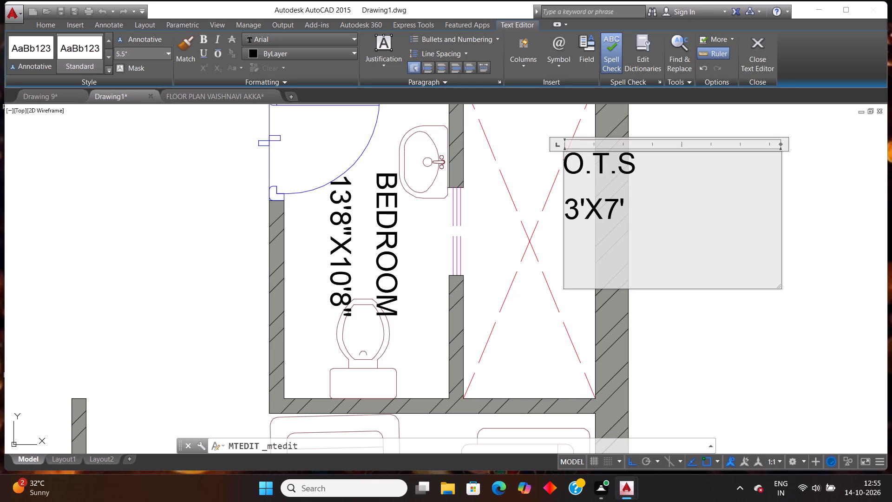
pyautogui.click(797, 304)
# Change the vertical label in the toilet room to TOILET with 7'X4'1" on a second line.
pyautogui.scroll(-2, 604, 320)
pyautogui.scroll(2, 512, 322)
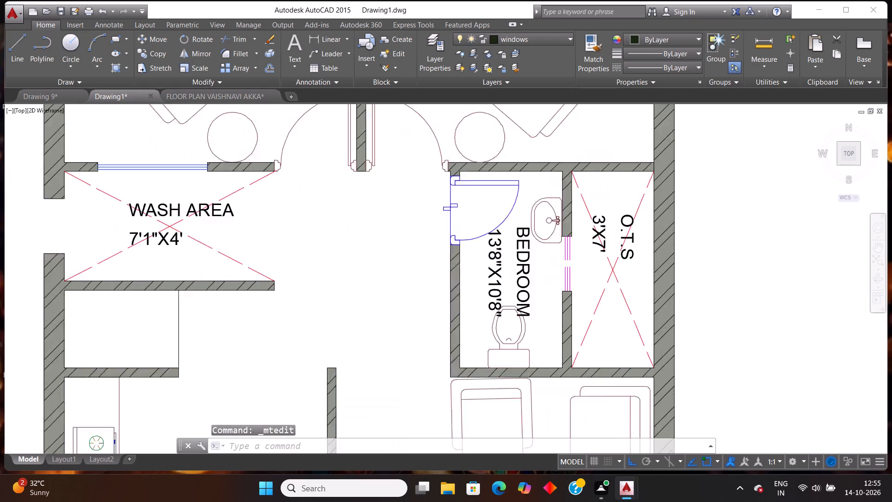
pyautogui.doubleClick(532, 308)
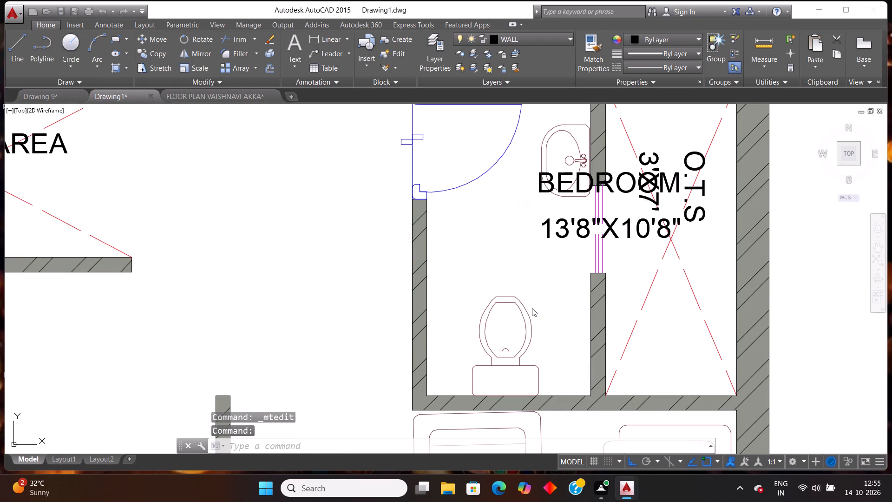
pyautogui.click(702, 229)
pyautogui.press('BackSpace')
pyautogui.press('BackSpace')
pyautogui.press('BackSpace')
pyautogui.press('BackSpace')
pyautogui.press('BackSpace')
pyautogui.press('BackSpace')
pyautogui.press('BackSpace')
pyautogui.press('BackSpace')
pyautogui.press('BackSpace')
pyautogui.press('BackSpace')
pyautogui.press('BackSpace')
pyautogui.press('BackSpace')
pyautogui.press('BackSpace')
pyautogui.press('BackSpace')
pyautogui.press('BackSpace')
pyautogui.press('BackSpace')
pyautogui.press('BackSpace')
pyautogui.press('BackSpace')
pyautogui.press('BackSpace')
pyautogui.press('BackSpace')
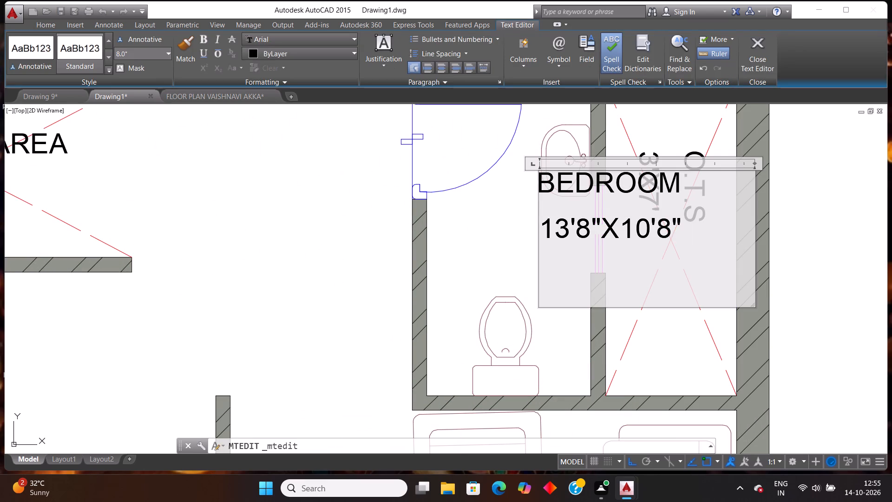
pyautogui.write('TOILET')
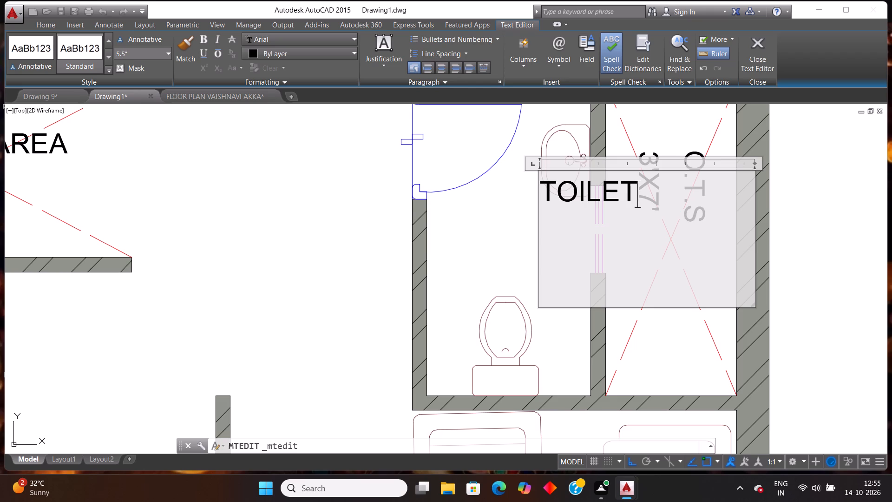
pyautogui.press('Return')
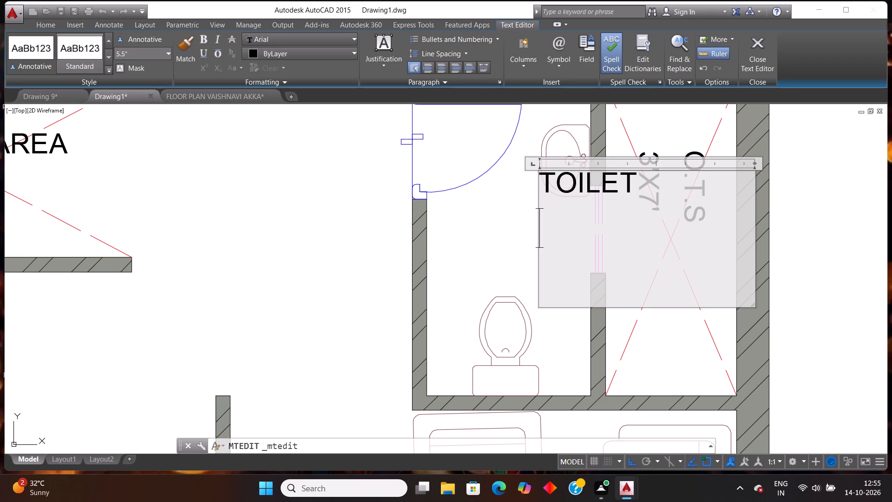
pyautogui.write("7'")
pyautogui.press('x')
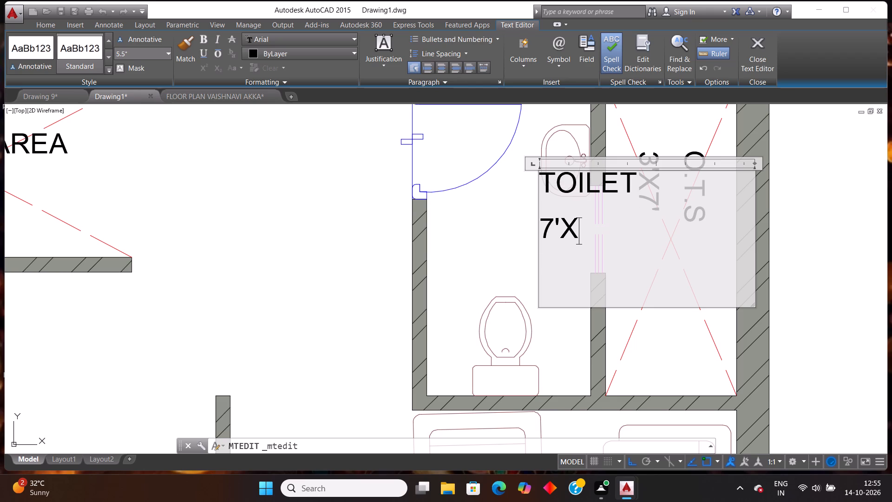
pyautogui.write('4\'1"')
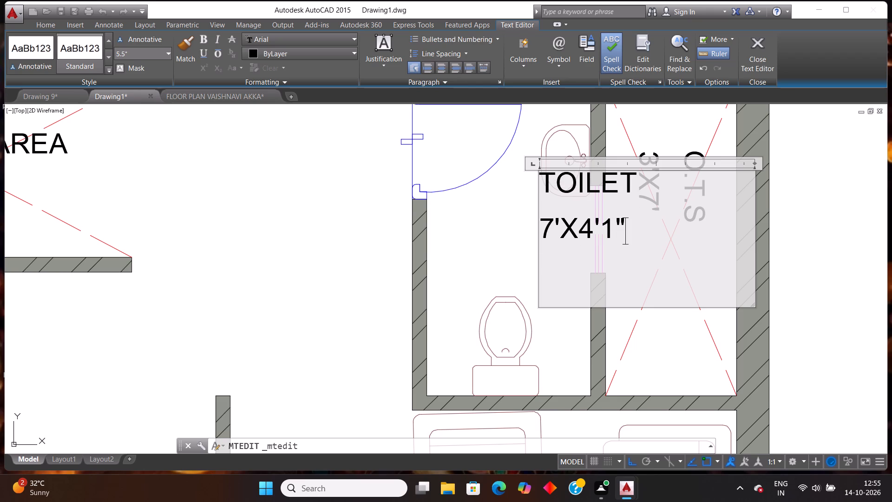
pyautogui.click(508, 228)
# Copy the horizontal BEDROOM label from outside the plan and place the copy in the kitchen, between the stove and sink counters.
pyautogui.scroll(-1, 599, 218)
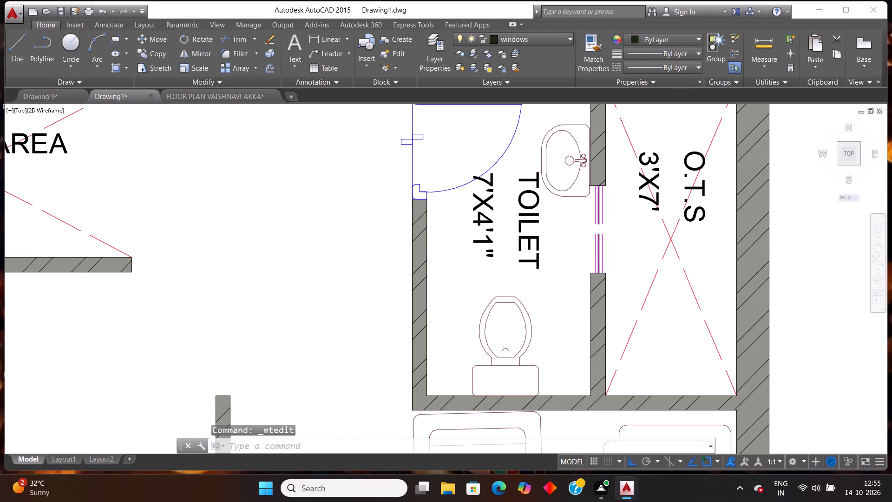
pyautogui.scroll(-3, 599, 218)
pyautogui.scroll(2, 545, 294)
pyautogui.scroll(-2, 530, 289)
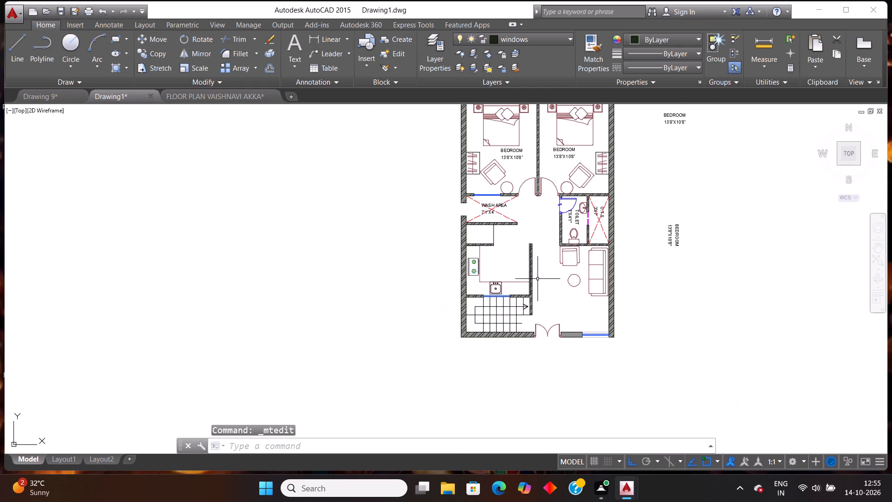
pyautogui.scroll(1, 529, 221)
pyautogui.scroll(-2, 529, 221)
pyautogui.scroll(1, 645, 191)
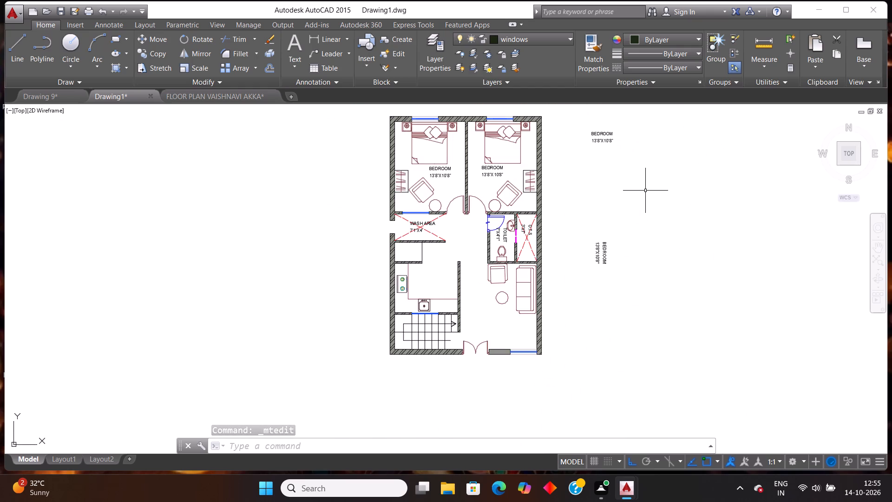
pyautogui.scroll(-1, 638, 199)
pyautogui.scroll(2, 636, 148)
pyautogui.click(618, 204)
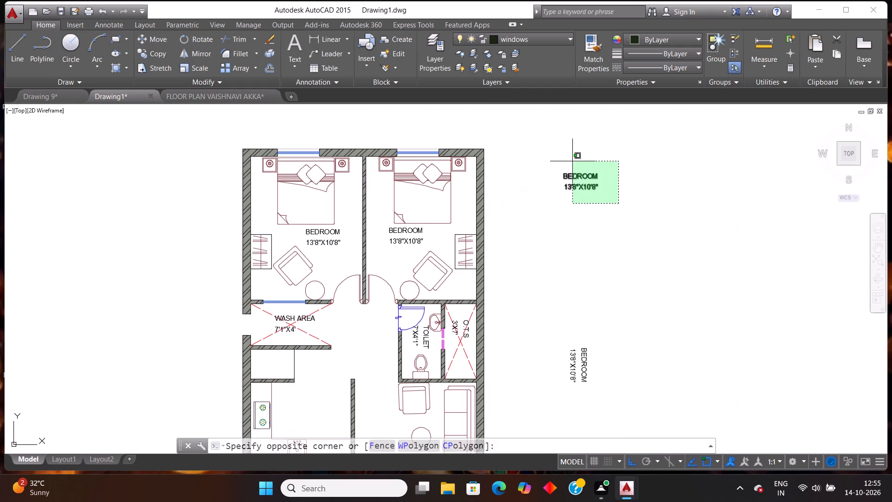
pyautogui.click(553, 156)
pyautogui.hotkey('ctrl', 'c')
pyautogui.hotkey('ctrl', 'v')
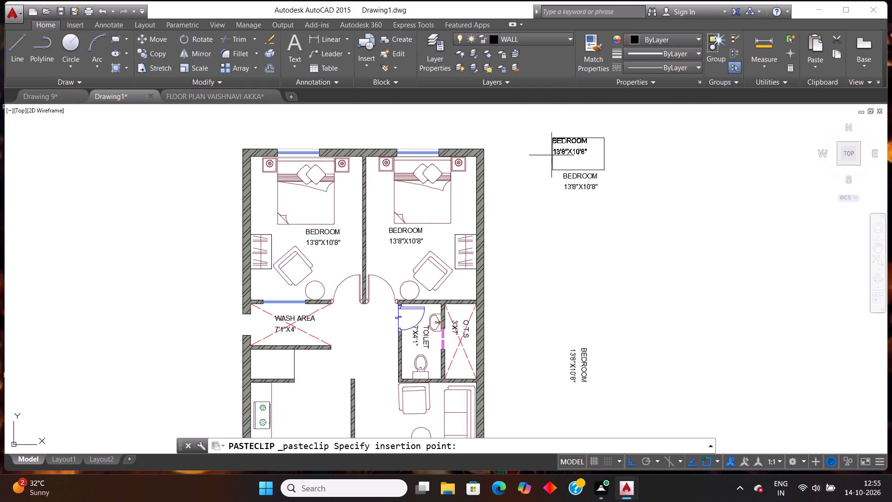
pyautogui.scroll(-2, 417, 255)
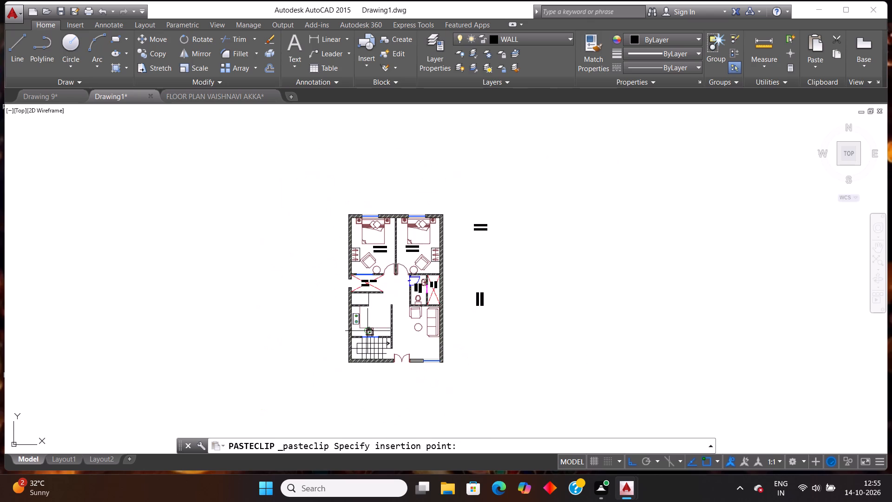
pyautogui.scroll(2, 368, 332)
pyautogui.click(361, 298)
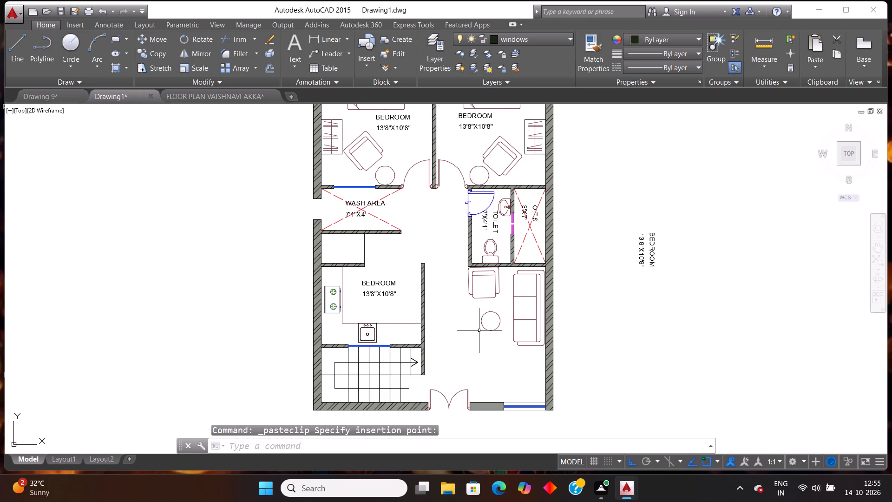
# Paste another copy of the horizontal BEDROOM label in the living room, between the kitchen wall and the round table.
pyautogui.hotkey('ctrl', 'v')
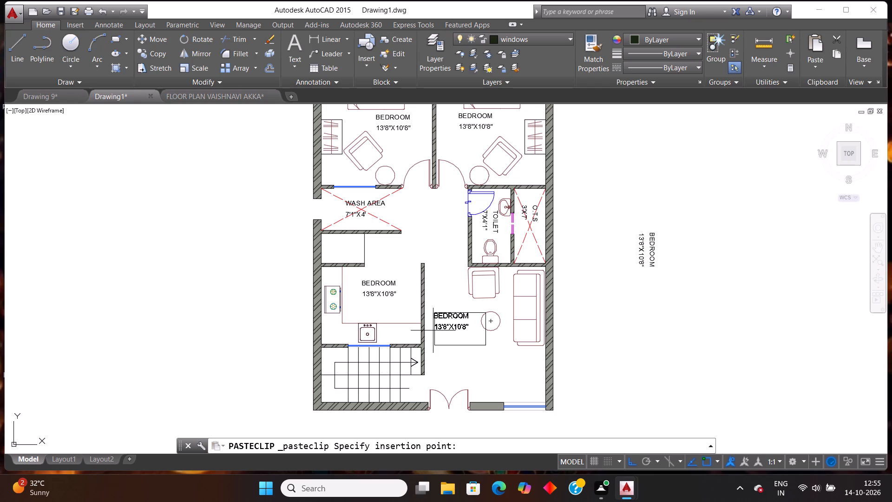
pyautogui.click(444, 322)
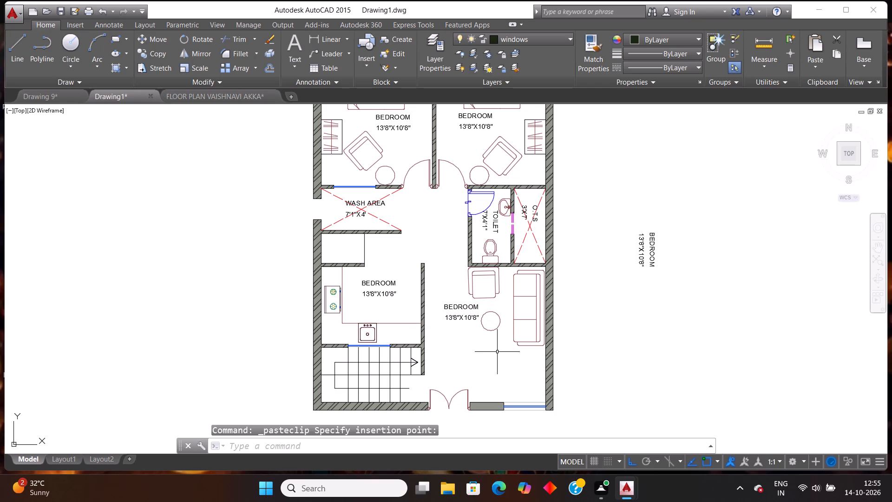
# Change the BEDROOM label in the kitchen to KITCHEN with 9'7"X7'5" on a second line.
pyautogui.scroll(-1, 513, 345)
pyautogui.scroll(2, 415, 321)
pyautogui.doubleClick(470, 299)
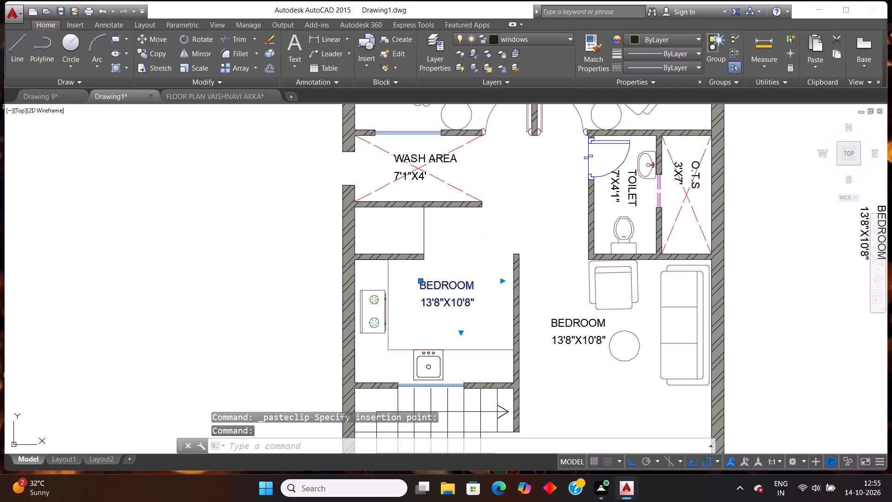
pyautogui.click(478, 301)
pyautogui.press('BackSpace')
pyautogui.press('BackSpace')
pyautogui.press('BackSpace')
pyautogui.press('BackSpace')
pyautogui.press('BackSpace')
pyautogui.press('BackSpace')
pyautogui.press('BackSpace')
pyautogui.press('BackSpace')
pyautogui.press('BackSpace')
pyautogui.press('BackSpace')
pyautogui.press('BackSpace')
pyautogui.press('BackSpace')
pyautogui.press('BackSpace')
pyautogui.press('BackSpace')
pyautogui.press('BackSpace')
pyautogui.press('BackSpace')
pyautogui.press('BackSpace')
pyautogui.press('BackSpace')
pyautogui.press('BackSpace')
pyautogui.press('BackSpace')
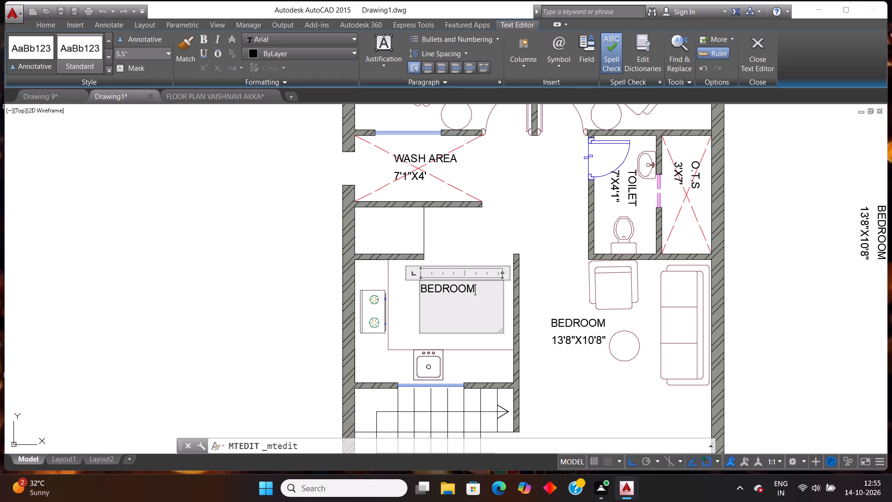
pyautogui.write('KITCHEB')
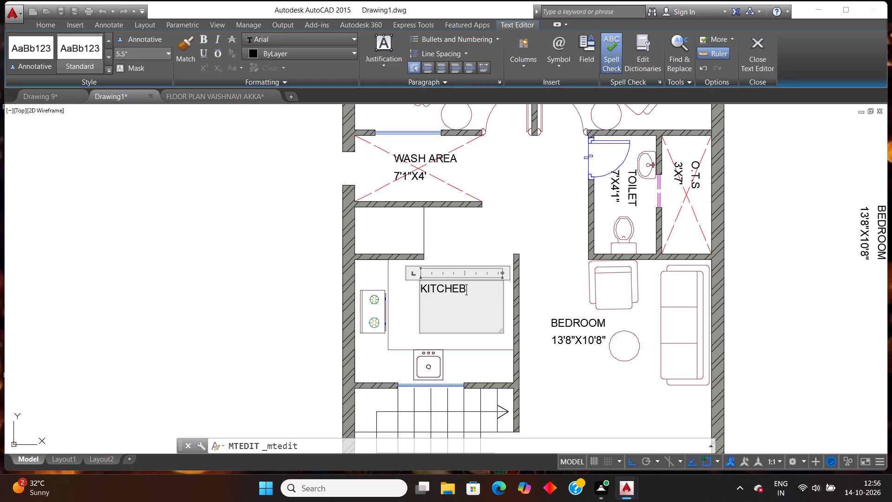
pyautogui.press('BackSpace')
pyautogui.press('n')
pyautogui.press('Return')
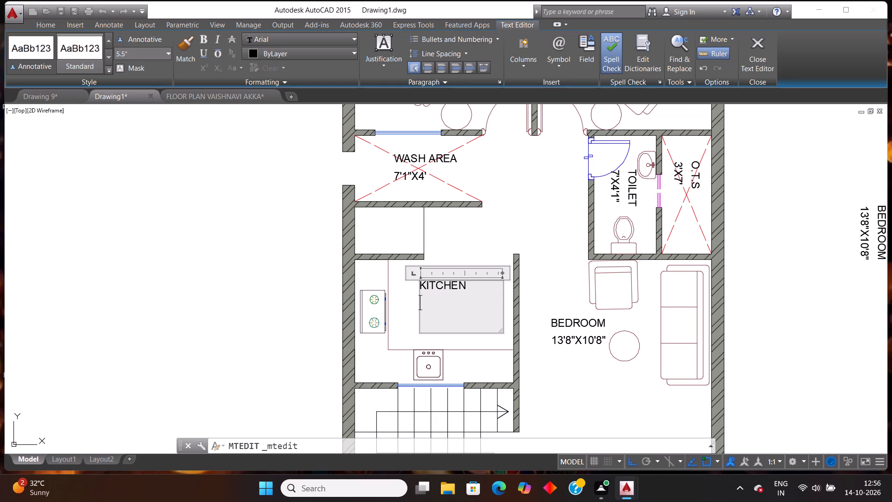
pyautogui.write('9\'7"')
pyautogui.press('x')
pyautogui.write('7\'5"')
pyautogui.click(516, 195)
# Change the BEDROOM label beside the round table and sofa to LIVING AREA with 15'4"X11'9" on a second line.
pyautogui.scroll(-1, 522, 290)
pyautogui.scroll(2, 557, 325)
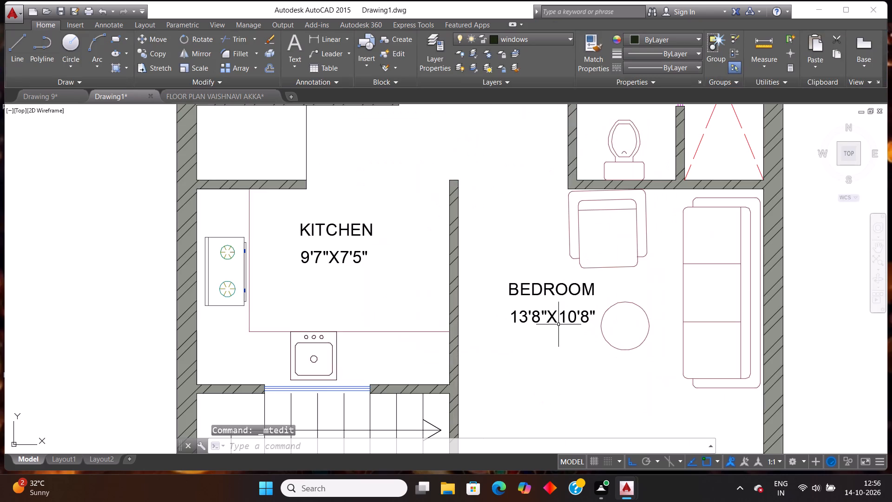
pyautogui.doubleClick(583, 321)
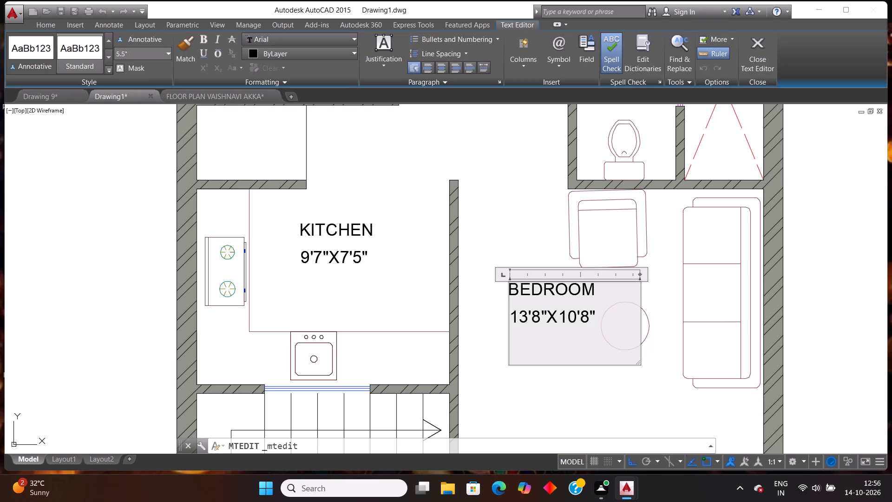
pyautogui.click(594, 317)
pyautogui.press('BackSpace')
pyautogui.press('BackSpace')
pyautogui.press('BackSpace')
pyautogui.press('BackSpace')
pyautogui.press('BackSpace')
pyautogui.press('BackSpace')
pyautogui.press('BackSpace')
pyautogui.press('BackSpace')
pyautogui.press('BackSpace')
pyautogui.press('BackSpace')
pyautogui.press('BackSpace')
pyautogui.press('BackSpace')
pyautogui.press('BackSpace')
pyautogui.press('BackSpace')
pyautogui.press('BackSpace')
pyautogui.press('BackSpace')
pyautogui.press('BackSpace')
pyautogui.press('BackSpace')
pyautogui.press('BackSpace')
pyautogui.press('BackSpace')
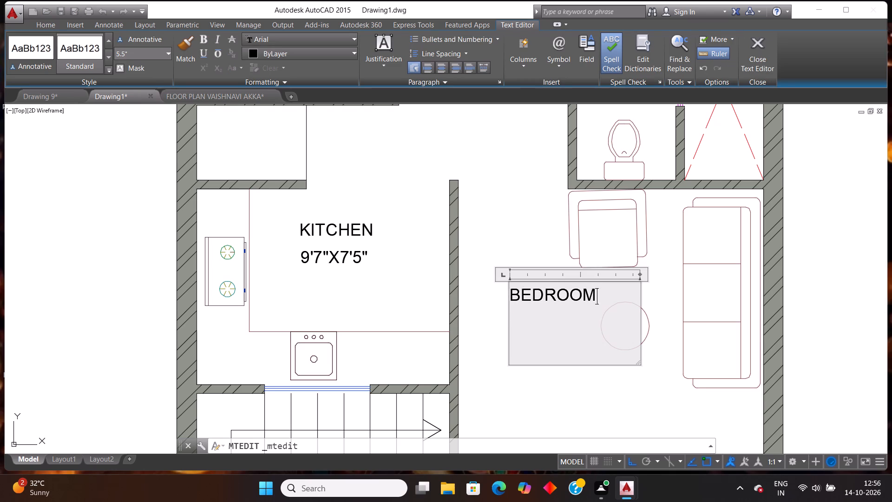
pyautogui.write('LIVING AREA')
pyautogui.press('Return')
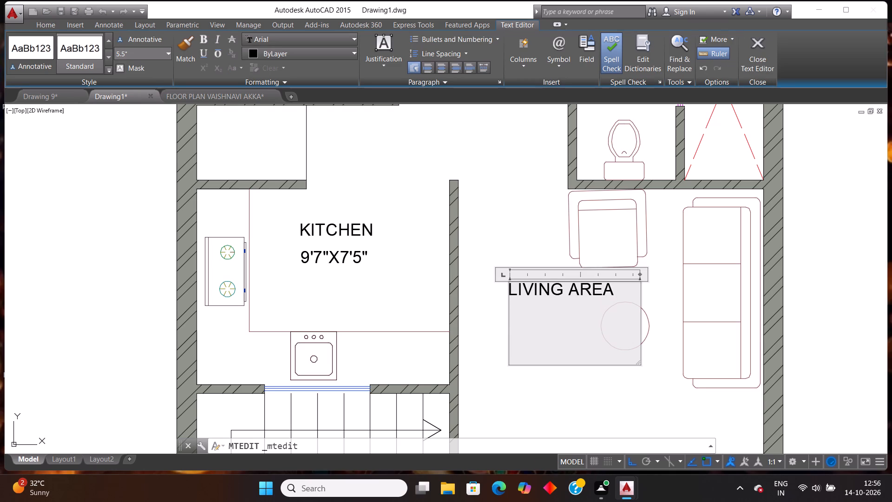
pyautogui.write('15')
pyautogui.write('\'4"')
pyautogui.press('x')
pyautogui.write('11\'9"')
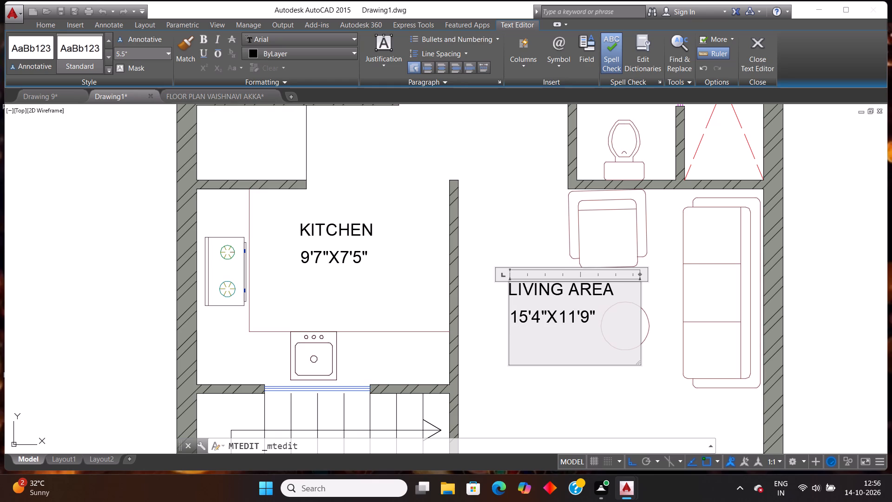
pyautogui.click(526, 220)
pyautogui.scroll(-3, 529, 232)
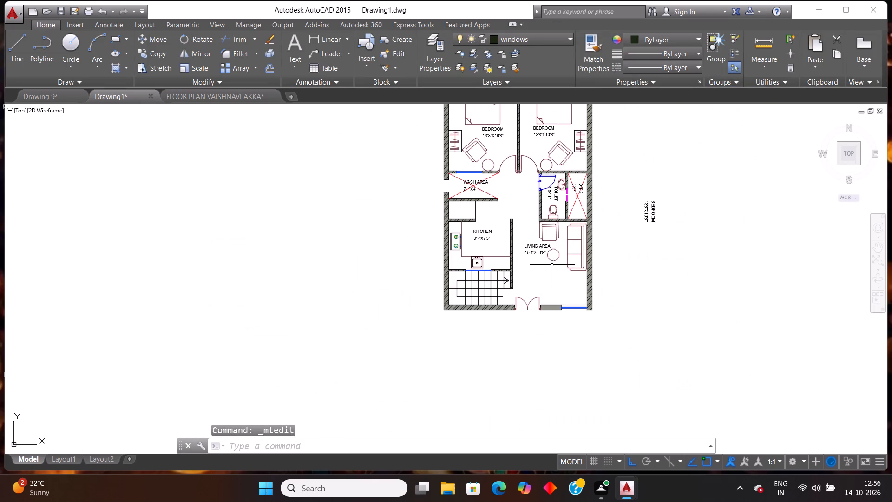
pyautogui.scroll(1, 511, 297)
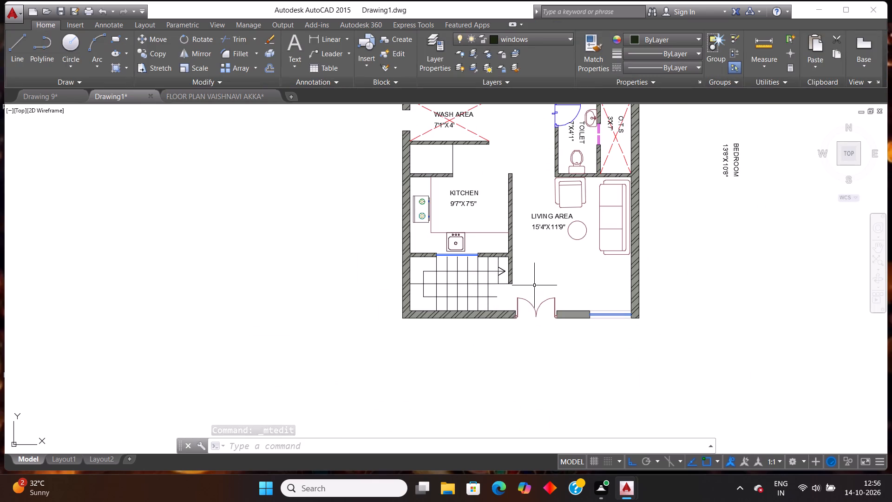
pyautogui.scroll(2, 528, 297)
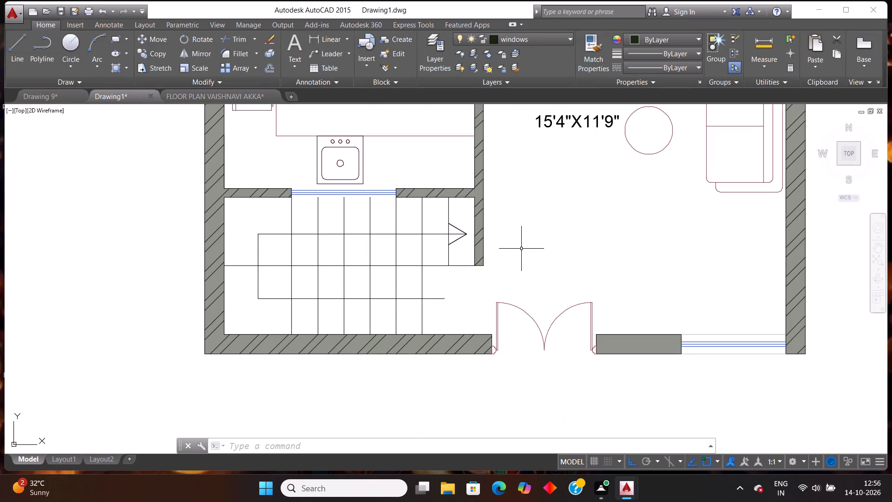
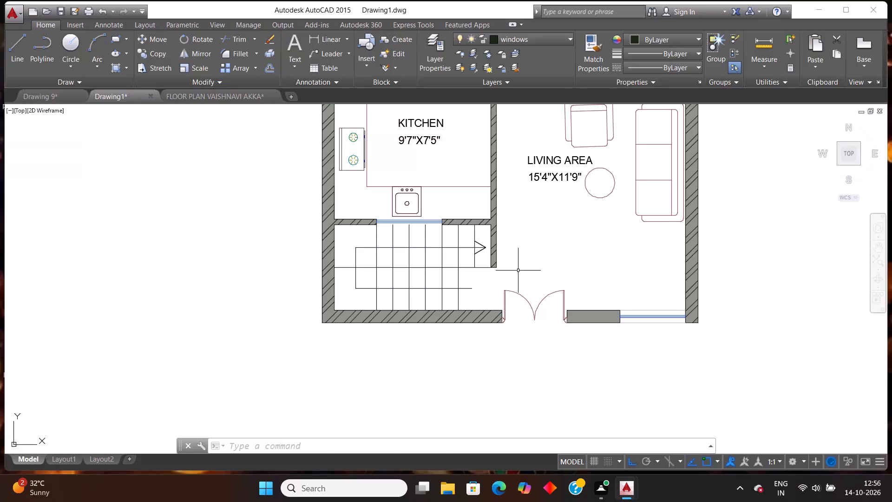
# Paste another copy of the BEDROOM label at the foot of the stairs, beside the double entrance door.
pyautogui.hotkey('ctrl', 'v')
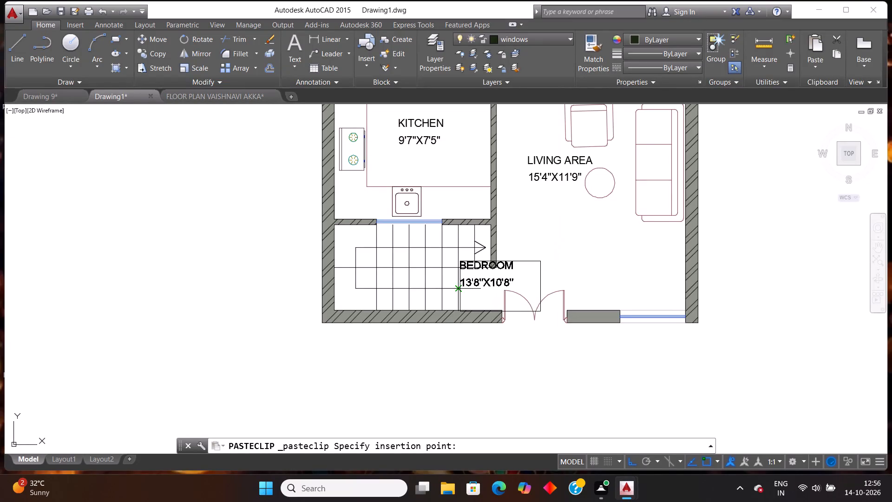
pyautogui.click(459, 297)
# Replace the text of the BEDROOM label at the stairs with UP, without a size line.
pyautogui.doubleClick(511, 289)
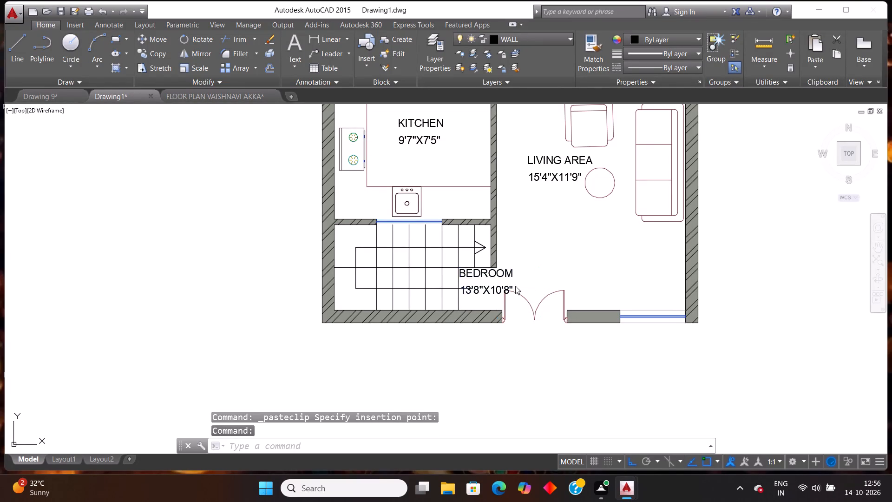
pyautogui.click(520, 284)
pyautogui.scroll(1, 520, 284)
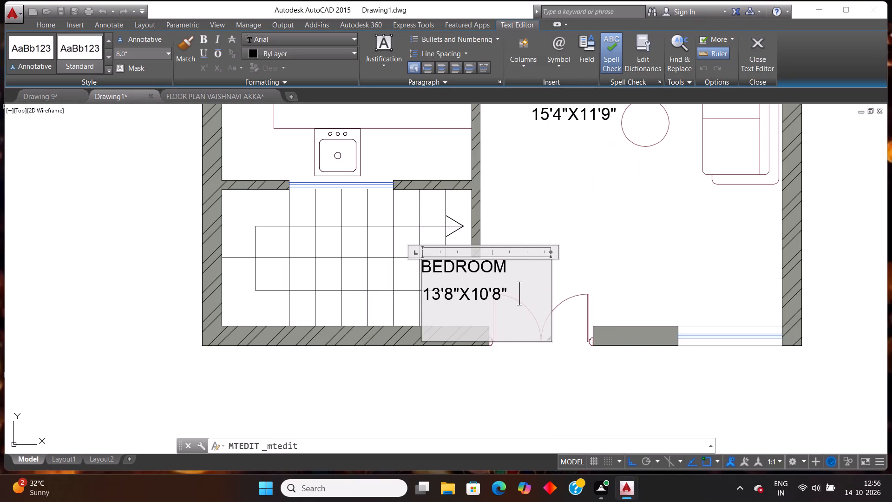
pyautogui.click(525, 287)
pyautogui.press('BackSpace')
pyautogui.press('BackSpace')
pyautogui.press('BackSpace')
pyautogui.press('BackSpace')
pyautogui.press('BackSpace')
pyautogui.press('BackSpace')
pyautogui.press('BackSpace')
pyautogui.press('BackSpace')
pyautogui.press('BackSpace')
pyautogui.press('BackSpace')
pyautogui.press('BackSpace')
pyautogui.press('BackSpace')
pyautogui.press('BackSpace')
pyautogui.press('BackSpace')
pyautogui.press('BackSpace')
pyautogui.press('BackSpace')
pyautogui.press('BackSpace')
pyautogui.press('BackSpace')
pyautogui.press('BackSpace')
pyautogui.press('BackSpace')
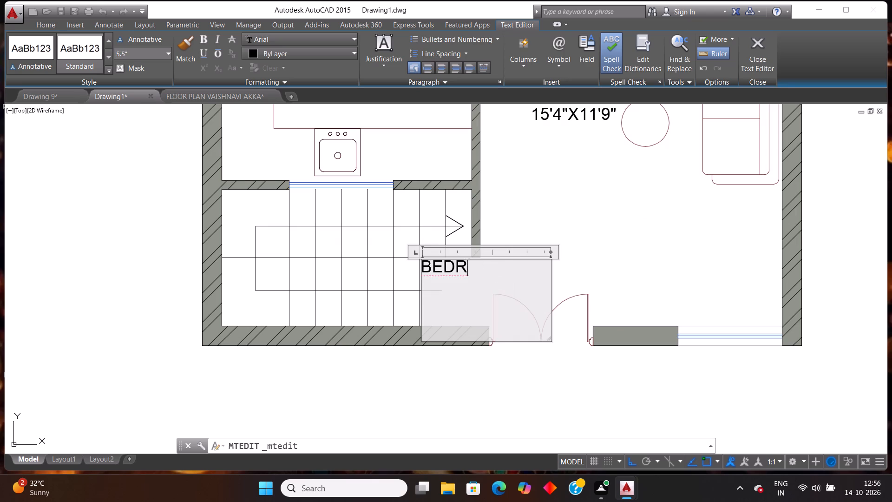
pyautogui.write('UP')
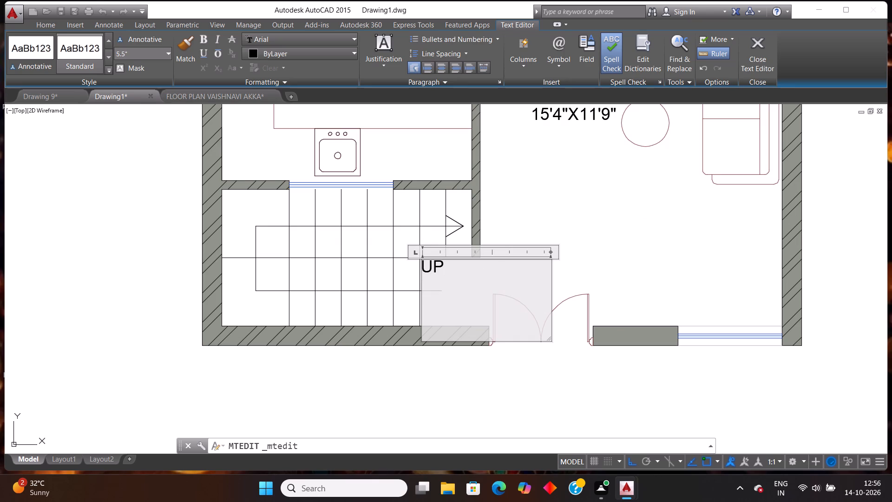
pyautogui.click(558, 198)
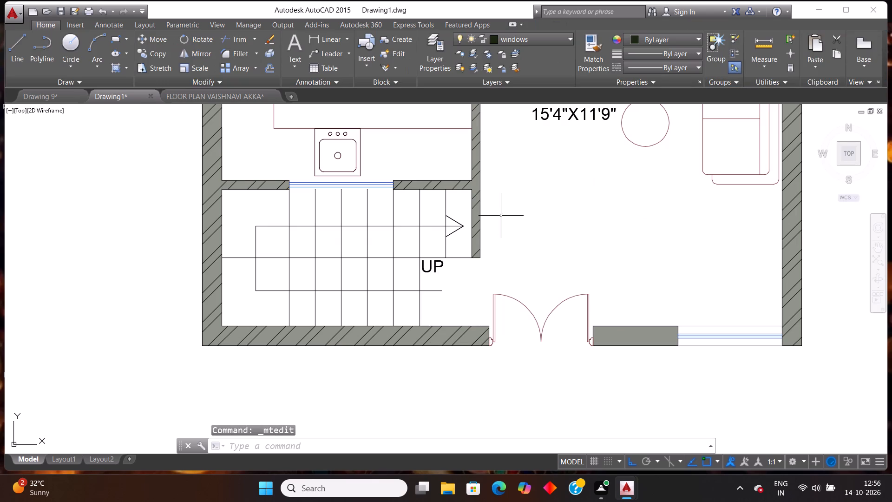
# Move the UP label to the open end of the lower stair direction line.
pyautogui.scroll(-2, 470, 229)
pyautogui.scroll(4, 451, 240)
pyautogui.click(466, 272)
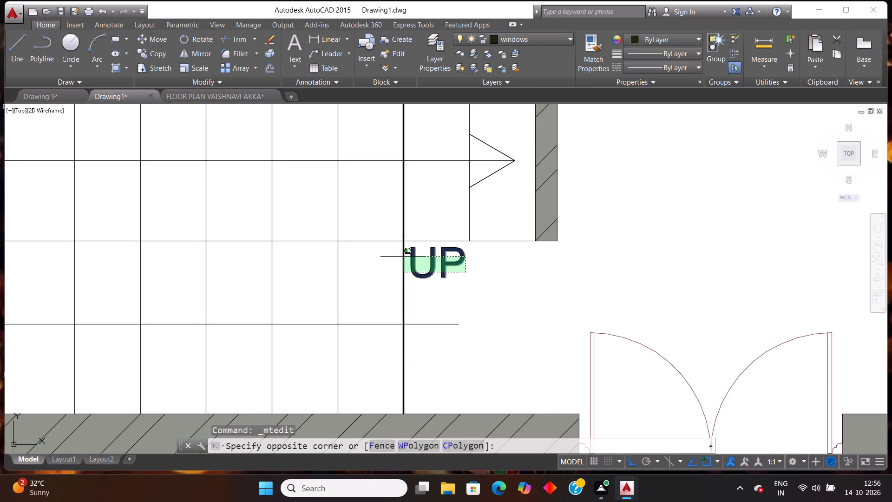
pyautogui.click(427, 262)
pyautogui.moveTo(443, 275); pyautogui.dragTo(498, 336)
pyautogui.moveTo(444, 262); pyautogui.dragTo(488, 314)
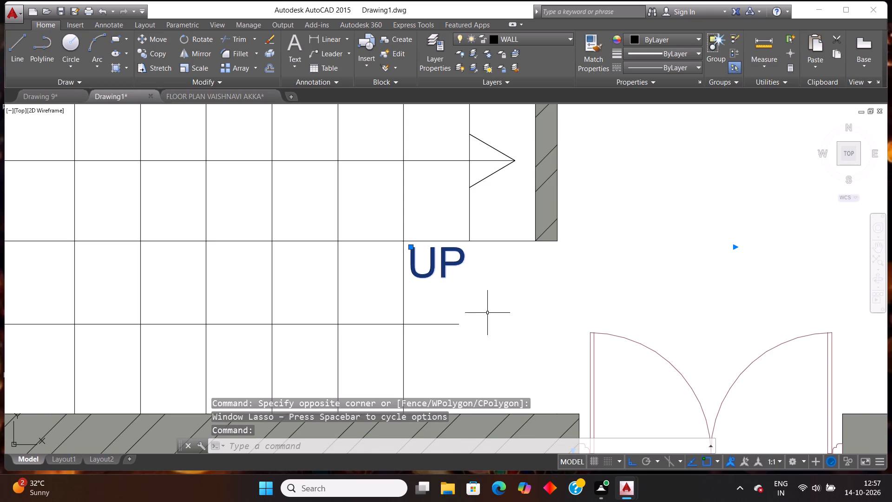
pyautogui.moveTo(488, 314); pyautogui.dragTo(499, 329)
pyautogui.click(499, 329)
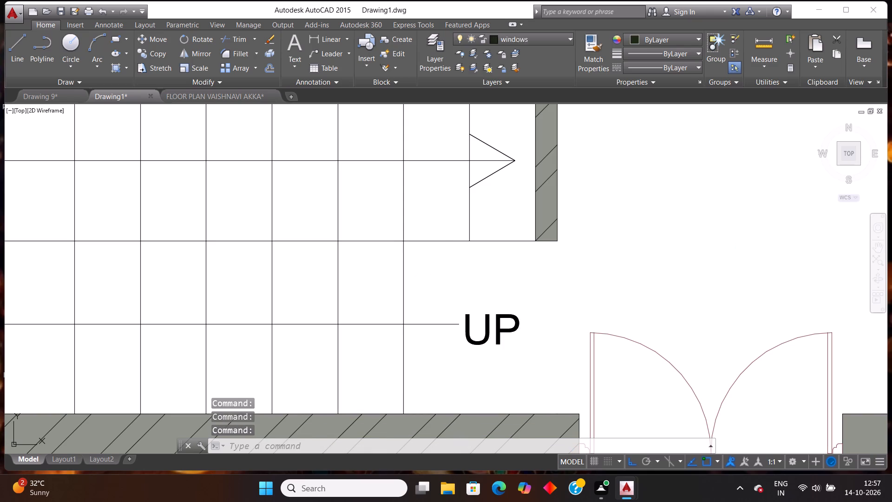
pyautogui.scroll(-2, 545, 270)
pyautogui.press('Escape')
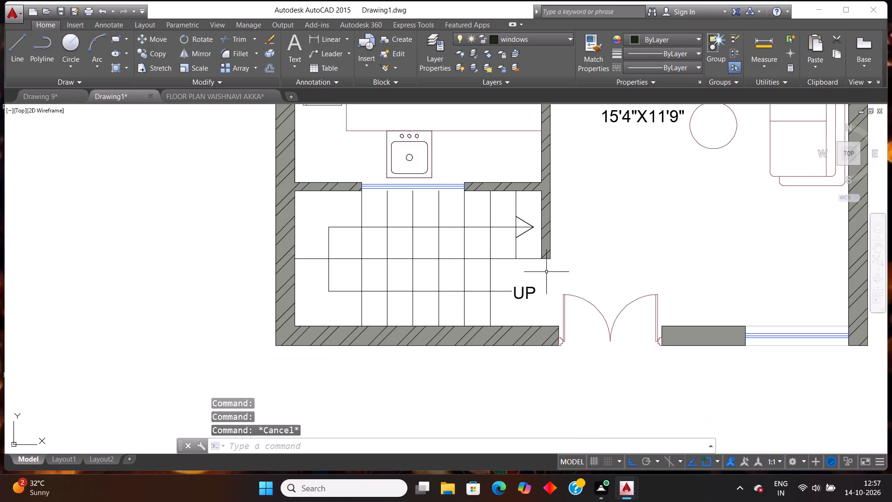
# Copy the KITCHEN label and place the copy in the small room between the wash area and the kitchen.
pyautogui.scroll(-2, 527, 260)
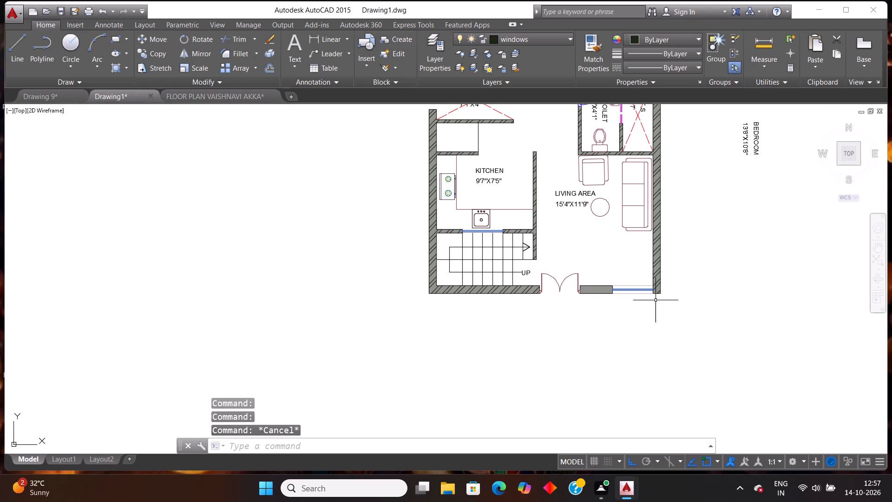
pyautogui.scroll(-2, 704, 292)
pyautogui.scroll(2, 709, 174)
pyautogui.scroll(-1, 708, 178)
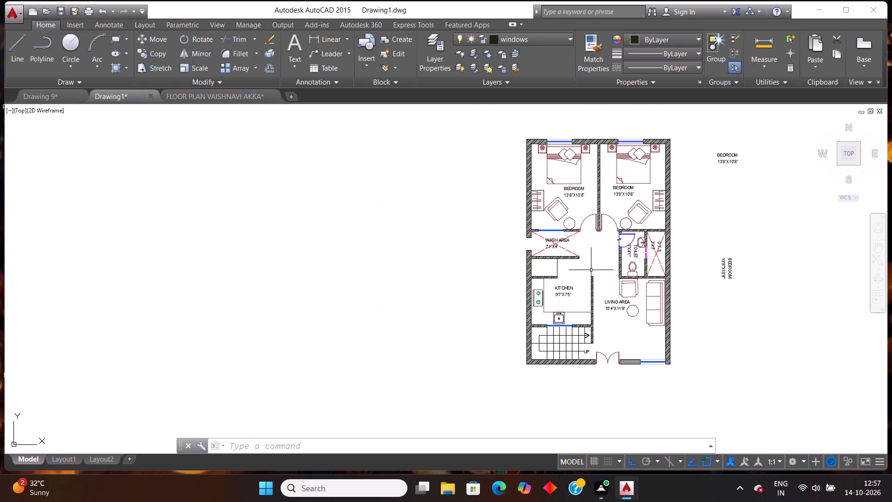
pyautogui.scroll(2, 588, 271)
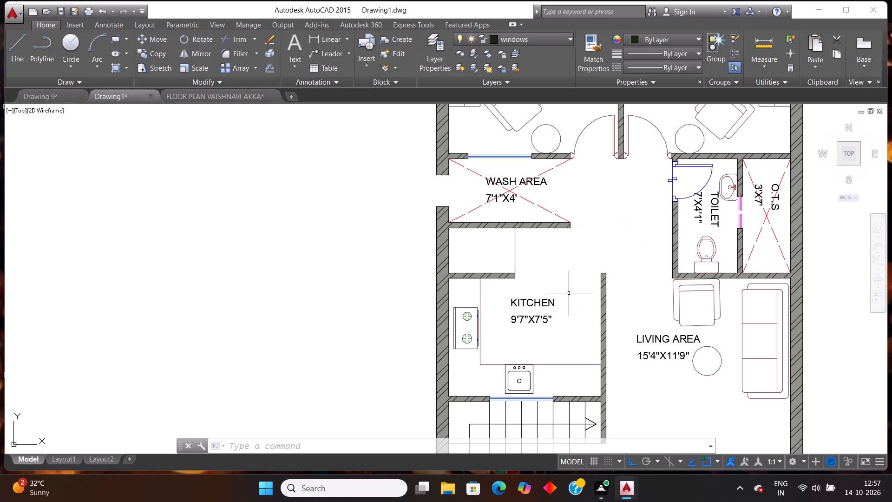
pyautogui.click(553, 323)
pyautogui.click(518, 298)
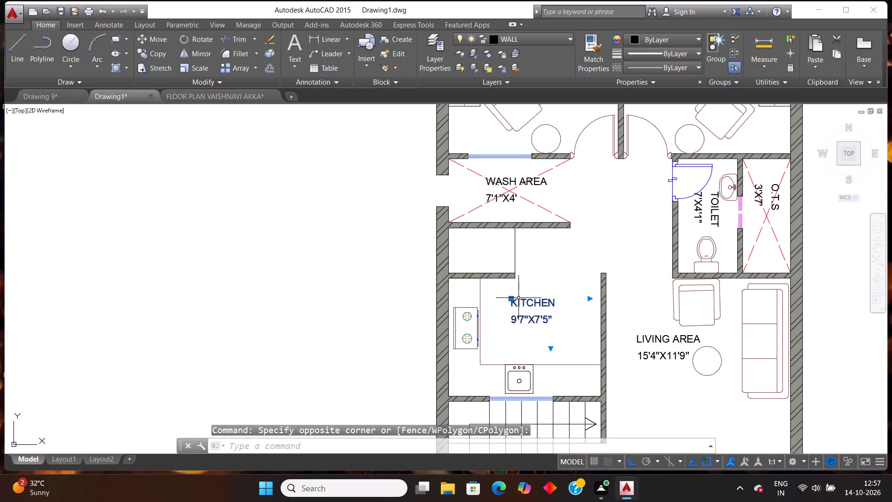
pyautogui.hotkey('ctrl', 'c')
pyautogui.hotkey('ctrl', 'v')
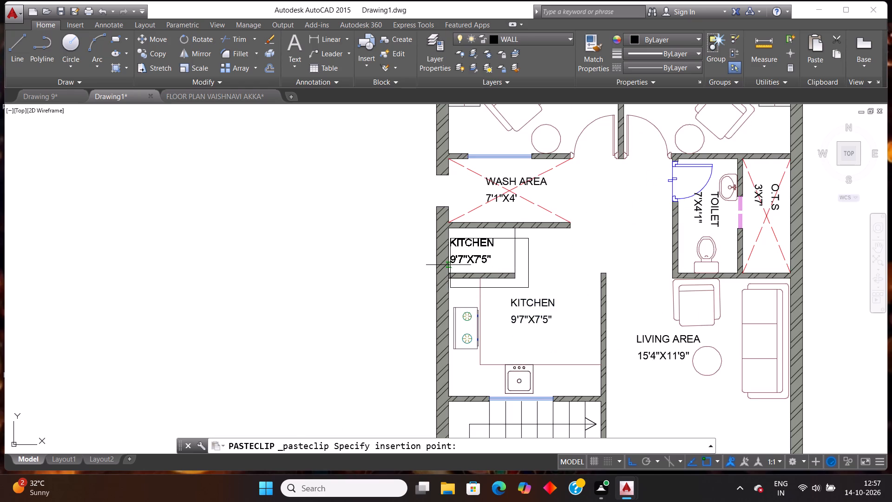
pyautogui.click(454, 260)
# Change the copied KITCHEN label in the small room to MANDIR with 3'10"X2'10" on a second line.
pyautogui.scroll(2, 485, 246)
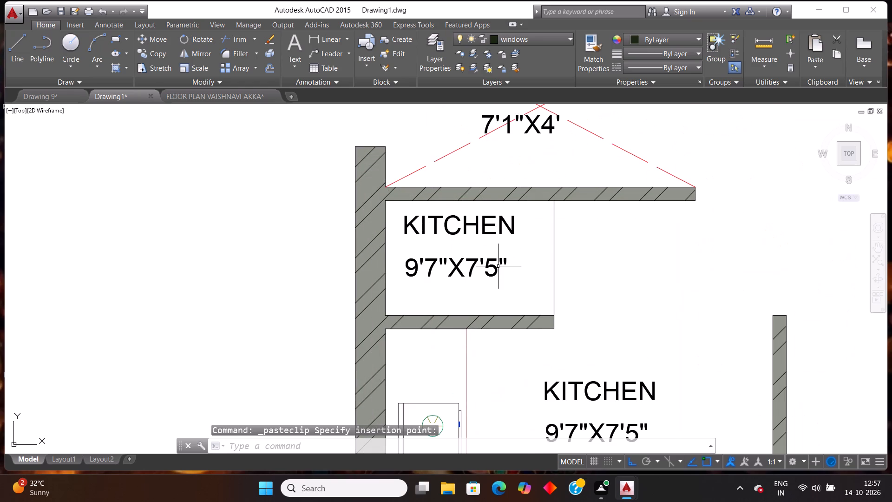
pyautogui.doubleClick(496, 267)
pyautogui.click(514, 264)
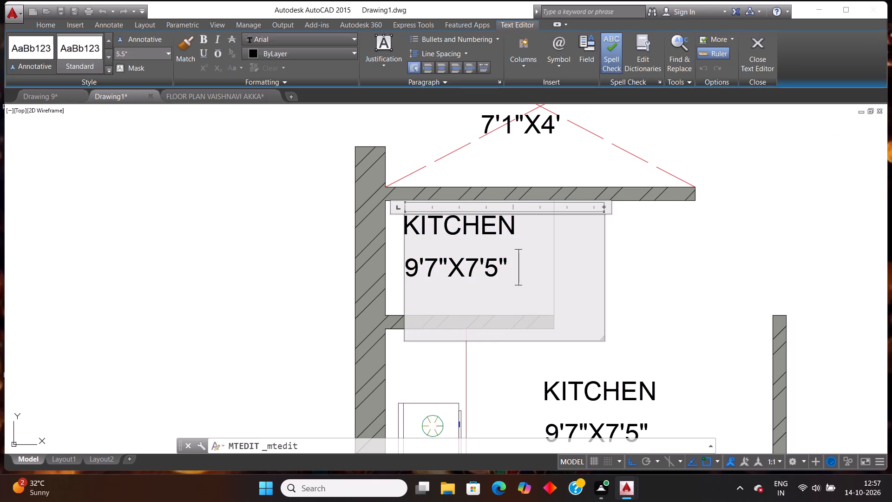
pyautogui.press('BackSpace')
pyautogui.press('BackSpace')
pyautogui.press('BackSpace')
pyautogui.press('BackSpace')
pyautogui.press('BackSpace')
pyautogui.press('BackSpace')
pyautogui.press('BackSpace')
pyautogui.press('BackSpace')
pyautogui.press('BackSpace')
pyautogui.press('BackSpace')
pyautogui.press('BackSpace')
pyautogui.press('BackSpace')
pyautogui.press('BackSpace')
pyautogui.press('BackSpace')
pyautogui.press('BackSpace')
pyautogui.press('BackSpace')
pyautogui.press('BackSpace')
pyautogui.press('BackSpace')
pyautogui.press('BackSpace')
pyautogui.press('BackSpace')
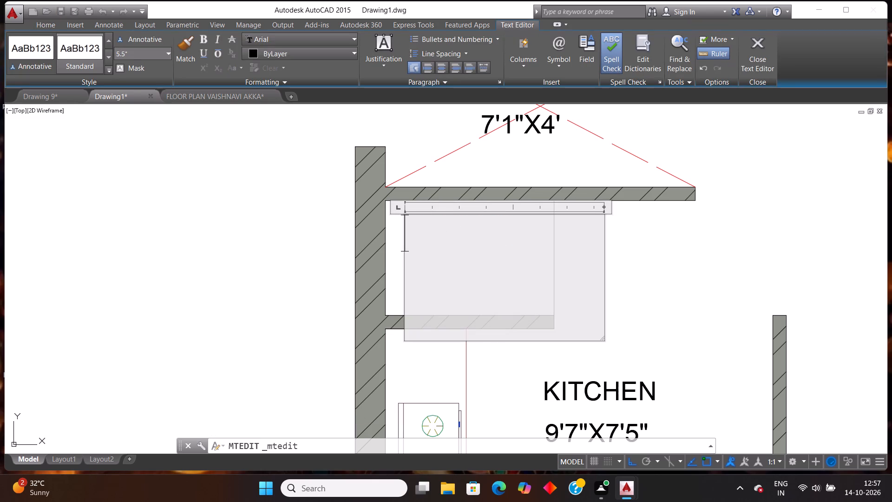
pyautogui.write('MANDIR')
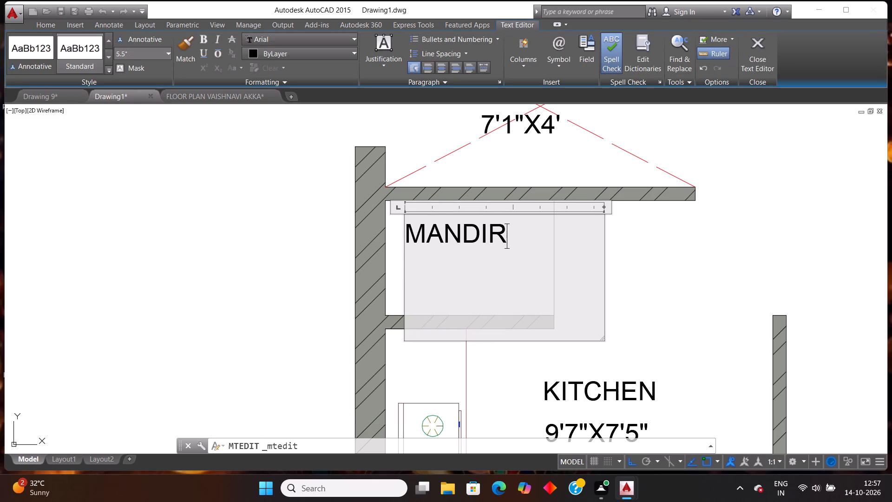
pyautogui.press('Return')
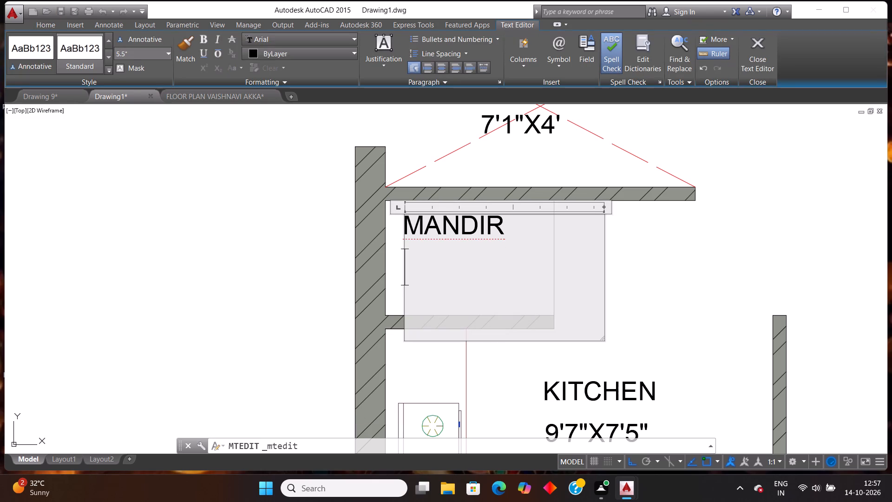
pyautogui.write('3\'10"')
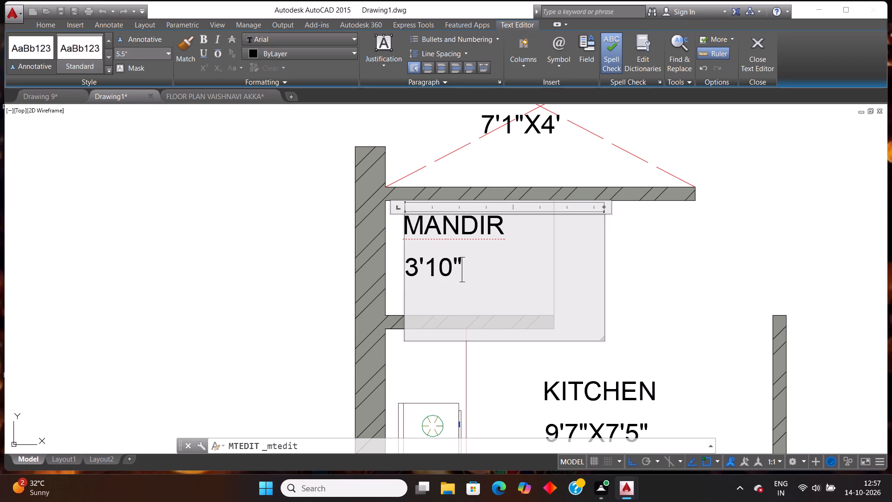
pyautogui.write('X2')
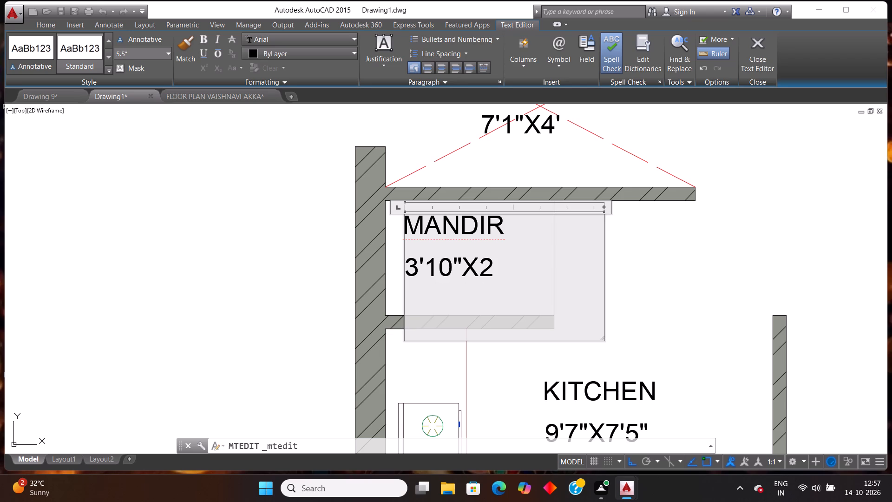
pyautogui.press("'")
pyautogui.write('10"')
pyautogui.click(682, 276)
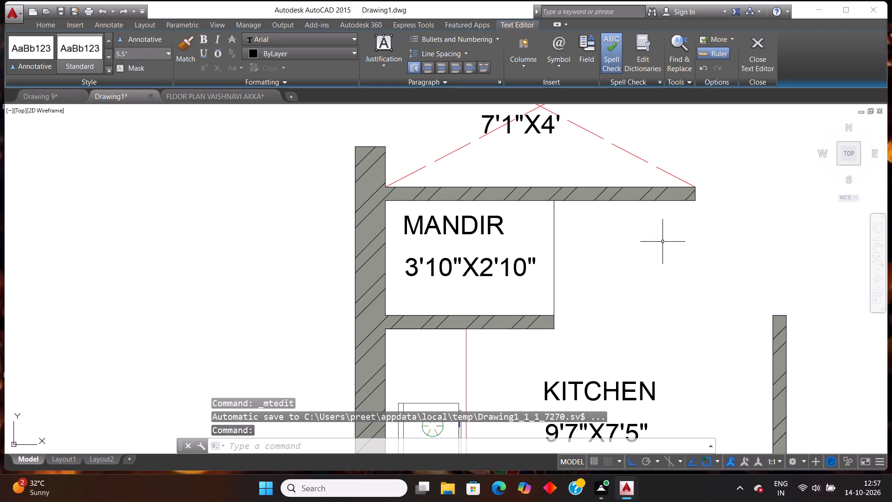
# Delete the two spare BEDROOM labels, horizontal and vertical, outside the plan.
pyautogui.scroll(-4, 627, 221)
pyautogui.scroll(-2, 664, 196)
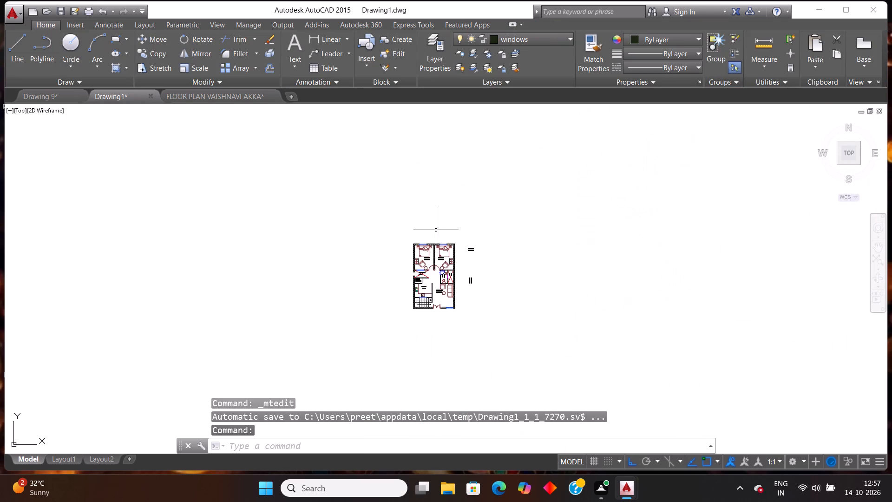
pyautogui.scroll(3, 469, 284)
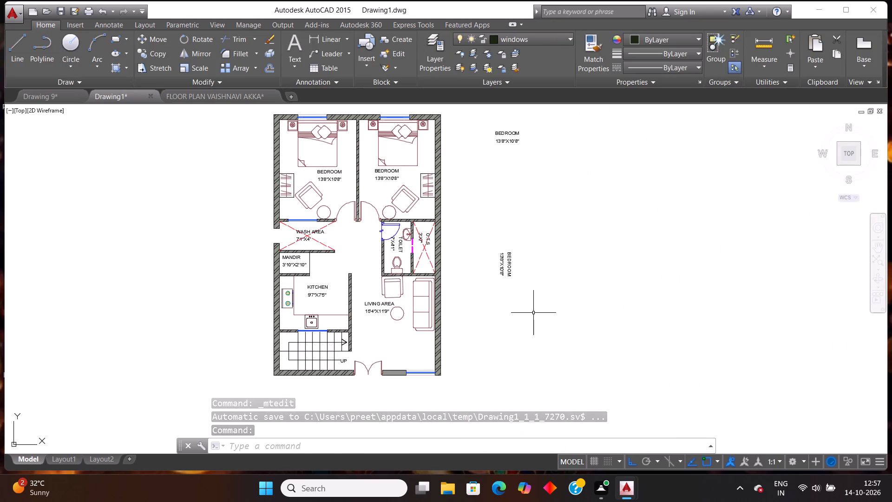
pyautogui.click(533, 313)
pyautogui.click(472, 114)
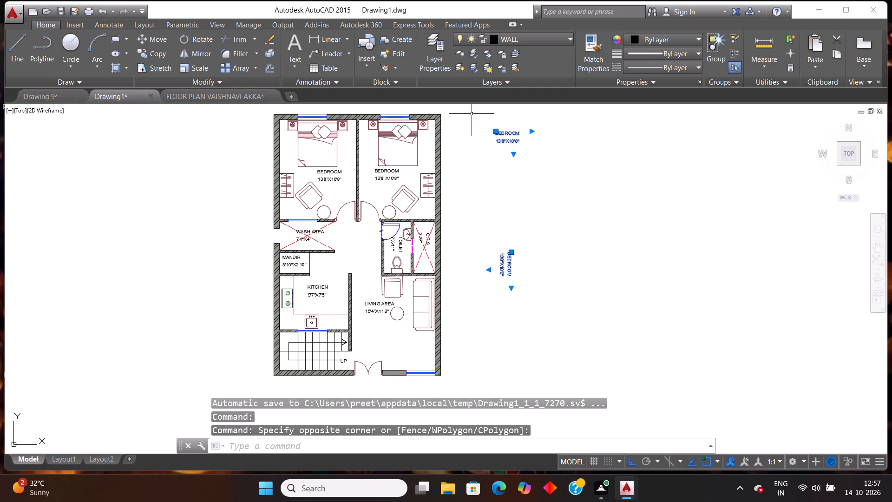
pyautogui.press('Delete')
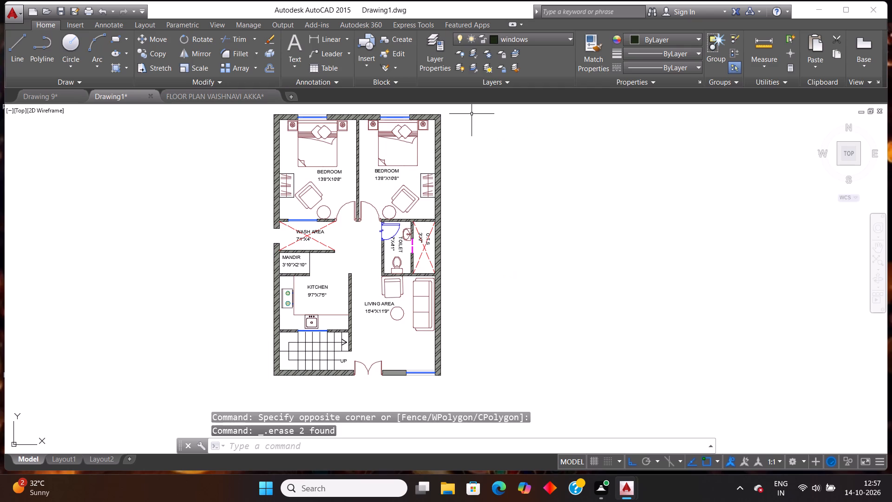
# Add a linear dimension of the plan's overall width between the outer corners, just above the bedrooms' top wall.
pyautogui.scroll(-1, 459, 125)
pyautogui.scroll(1, 356, 160)
pyautogui.scroll(-2, 361, 147)
pyautogui.scroll(2, 376, 125)
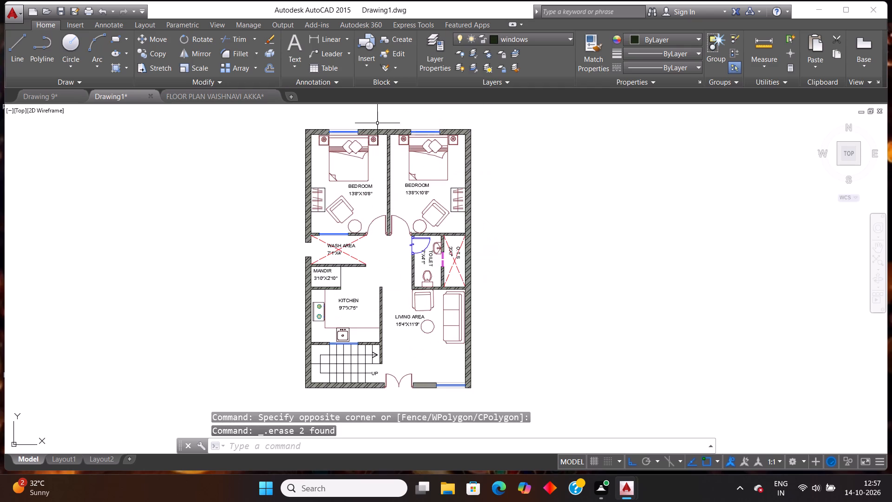
pyautogui.click(312, 33)
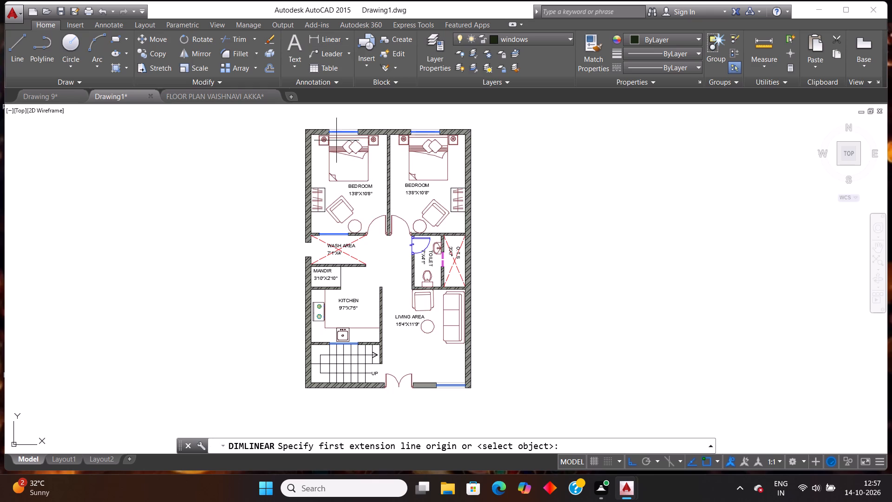
pyautogui.scroll(-1, 353, 180)
pyautogui.scroll(2, 364, 133)
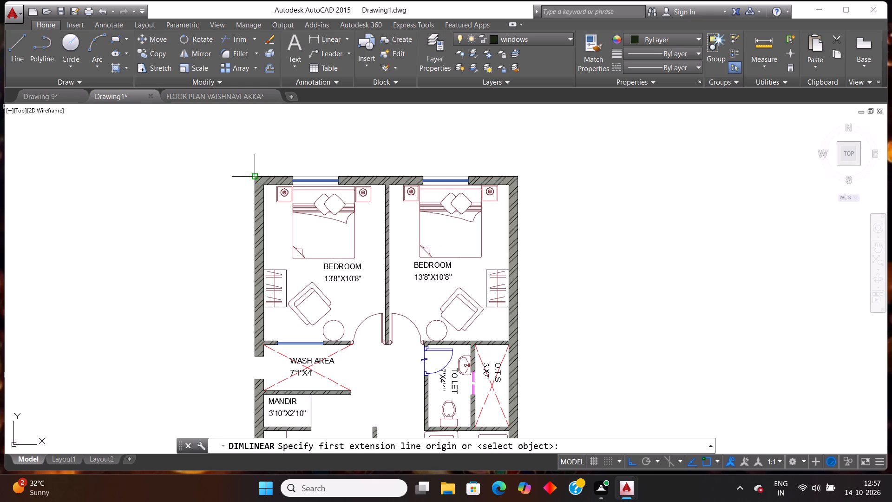
pyautogui.click(253, 177)
pyautogui.click(518, 179)
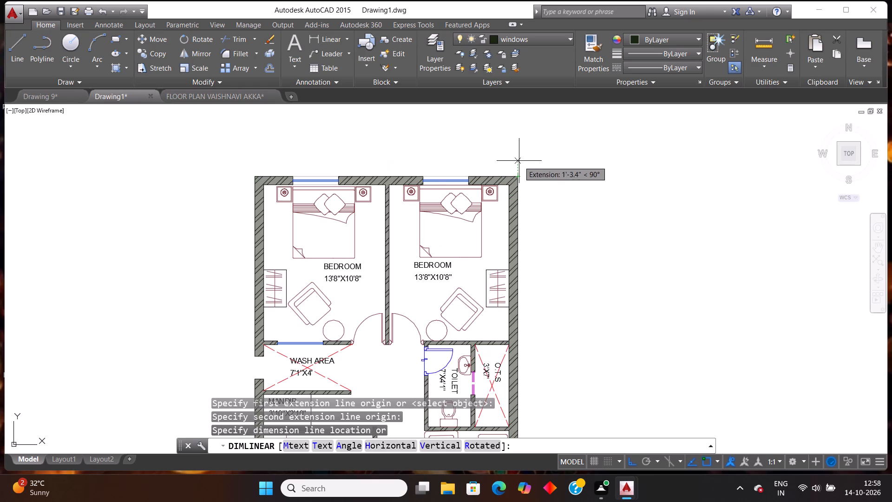
pyautogui.click(519, 159)
pyautogui.scroll(-2, 573, 162)
pyautogui.scroll(2, 570, 176)
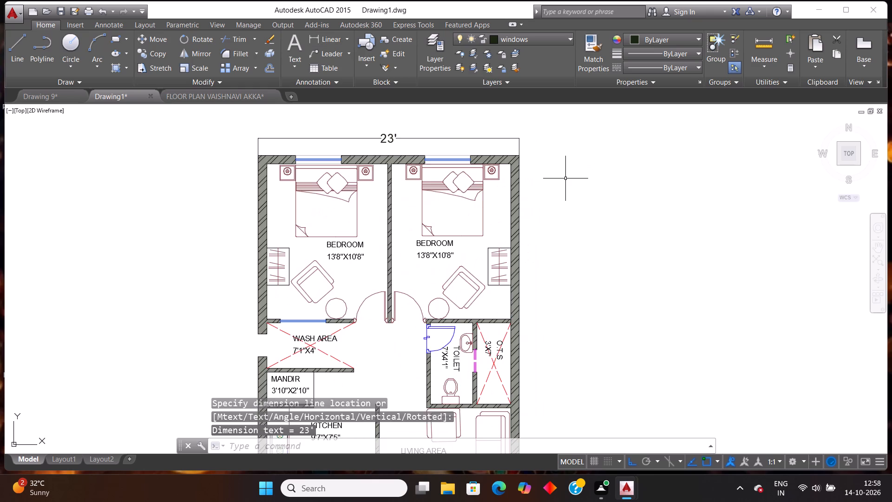
# Add a linear dimension of the plan's overall length between its right-hand outer corners, just outside the living area's outer wall.
pyautogui.press('Return')
pyautogui.click(520, 157)
pyautogui.scroll(-2, 616, 222)
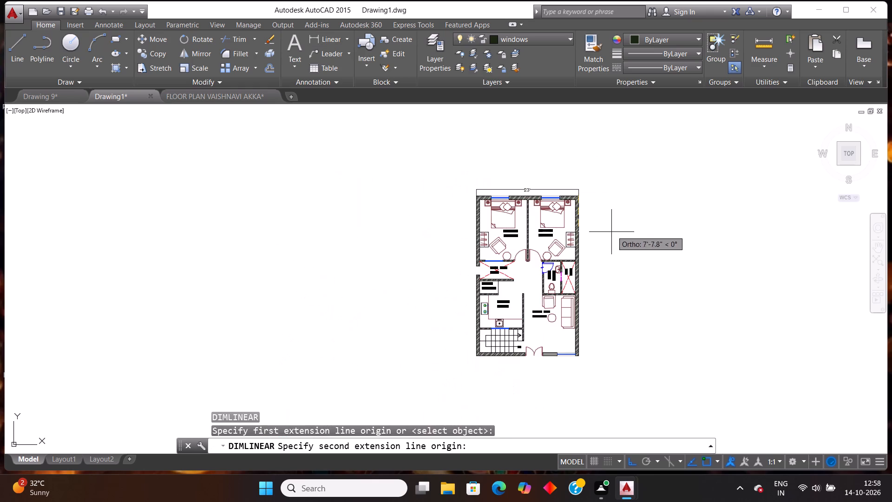
pyautogui.scroll(2, 587, 368)
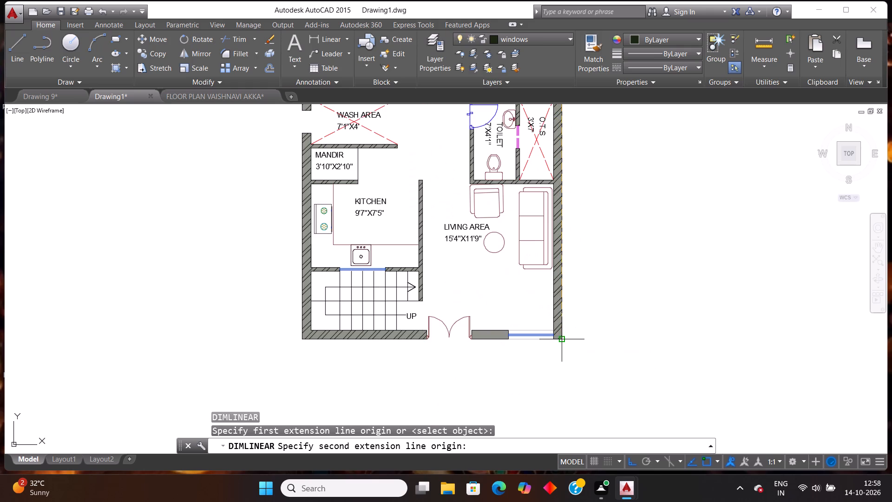
pyautogui.click(563, 337)
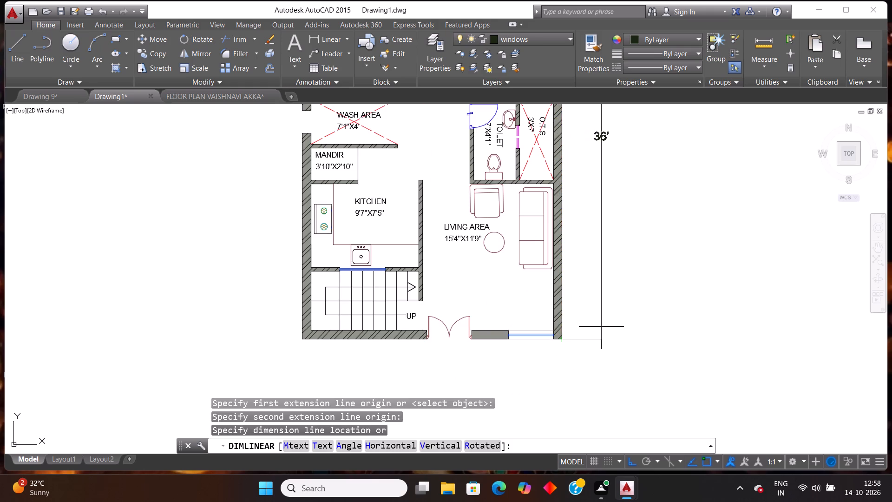
pyautogui.click(596, 330)
# Add a linear dimension of the left-hand bedroom's clear width between its inner wall faces, placed across the bed.
pyautogui.scroll(-4, 644, 343)
pyautogui.scroll(3, 661, 297)
pyautogui.scroll(-1, 659, 294)
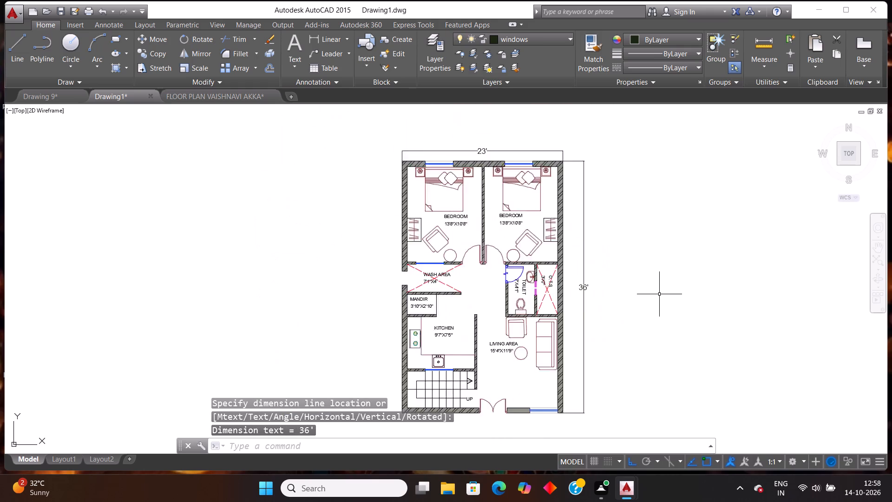
pyautogui.scroll(-1, 659, 294)
pyautogui.scroll(2, 581, 213)
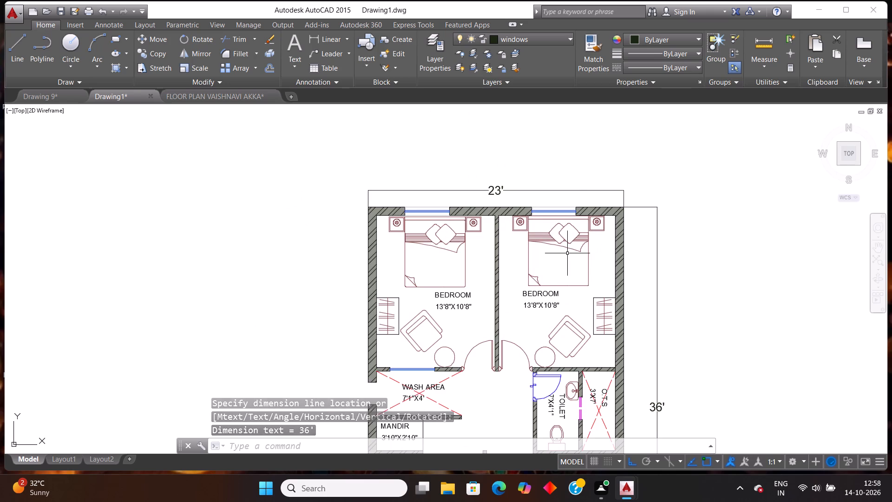
pyautogui.press('Return')
pyautogui.scroll(2, 418, 259)
pyautogui.click(308, 329)
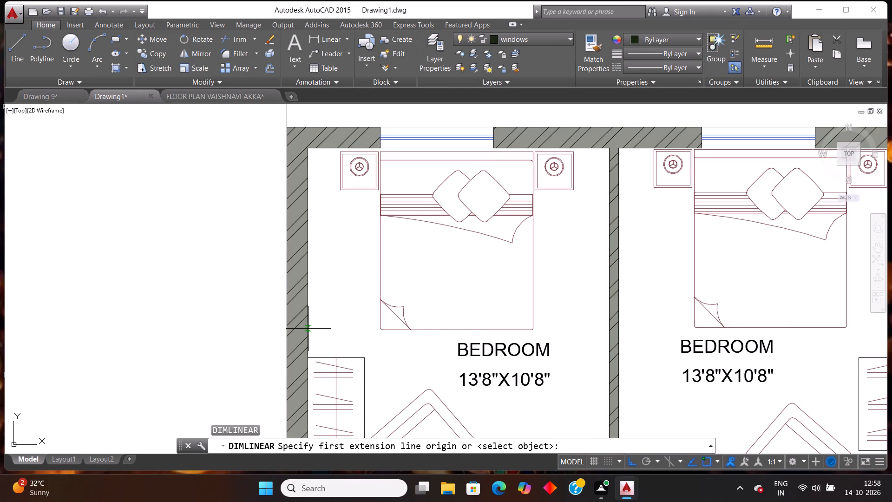
pyautogui.click(609, 332)
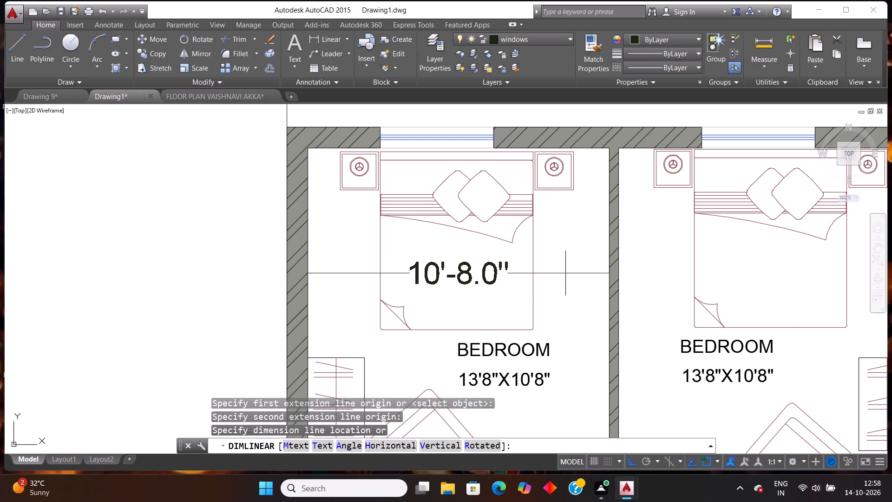
pyautogui.click(565, 273)
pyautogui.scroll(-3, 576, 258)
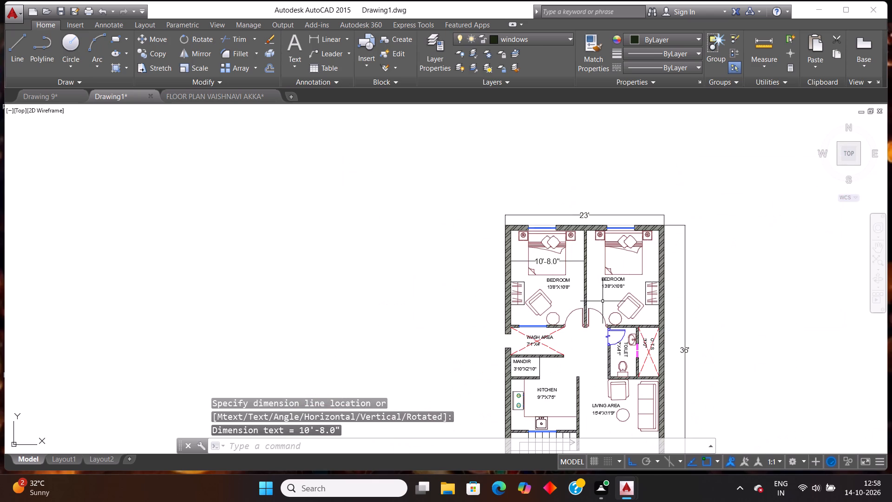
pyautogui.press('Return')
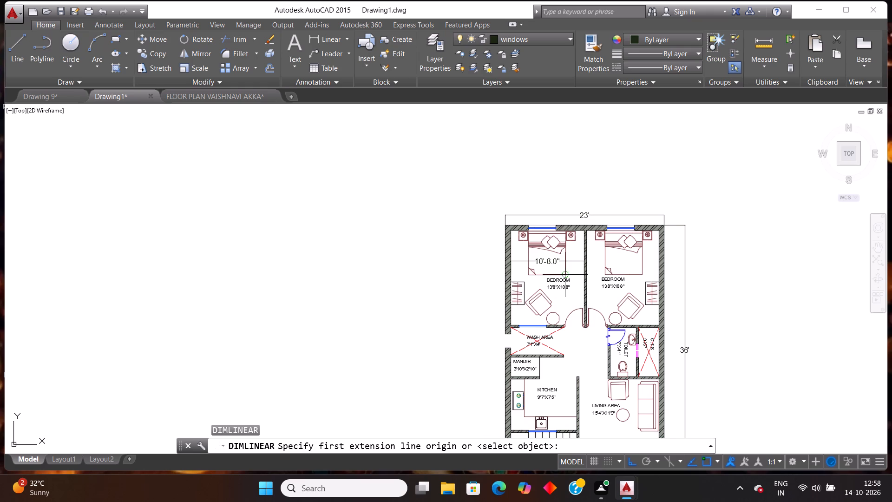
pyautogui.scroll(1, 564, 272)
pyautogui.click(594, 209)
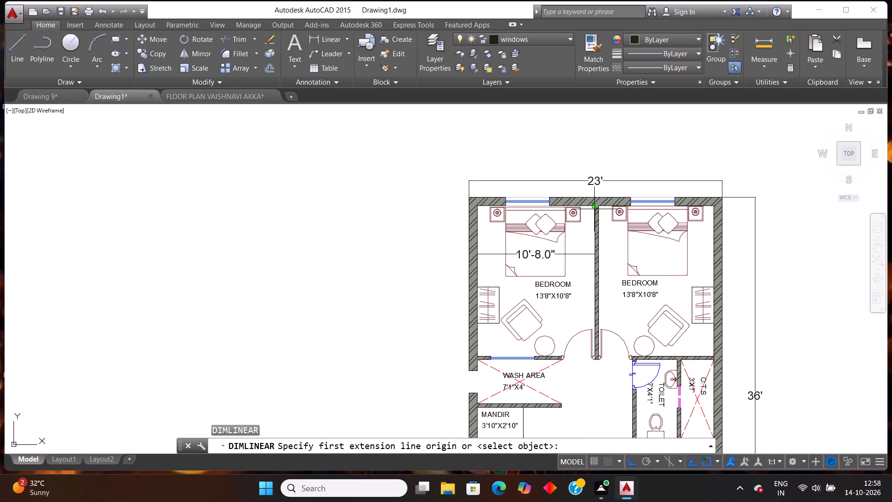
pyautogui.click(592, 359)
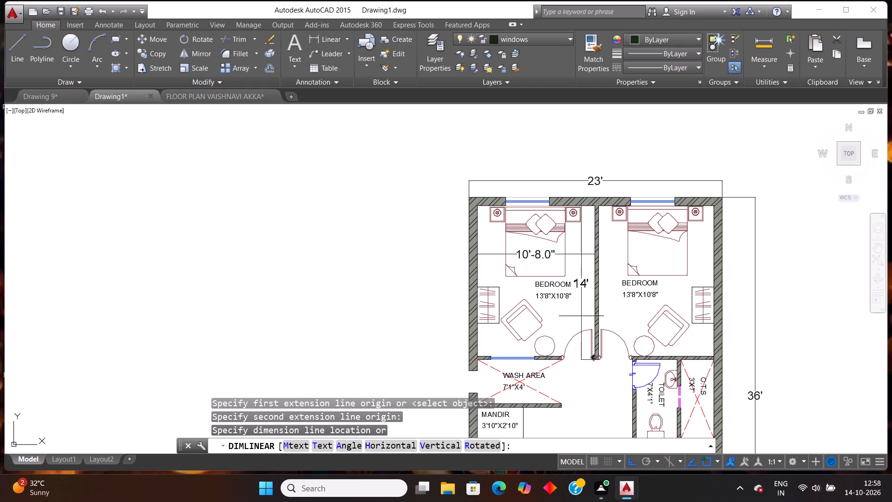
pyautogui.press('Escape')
# Add a linear dimension of the left-hand bedroom's clear length along the partition between the bedrooms, placed just inside the room.
pyautogui.press('Return')
pyautogui.scroll(2, 597, 302)
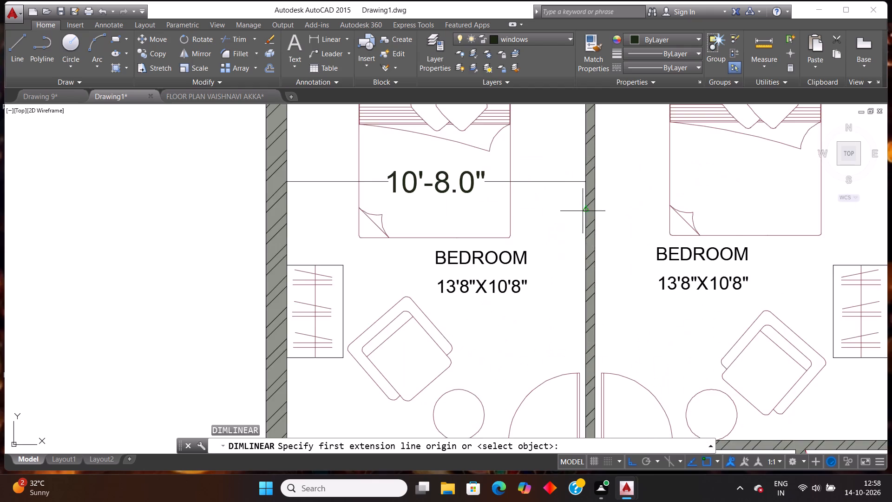
pyautogui.scroll(-2, 582, 215)
pyautogui.scroll(1, 567, 117)
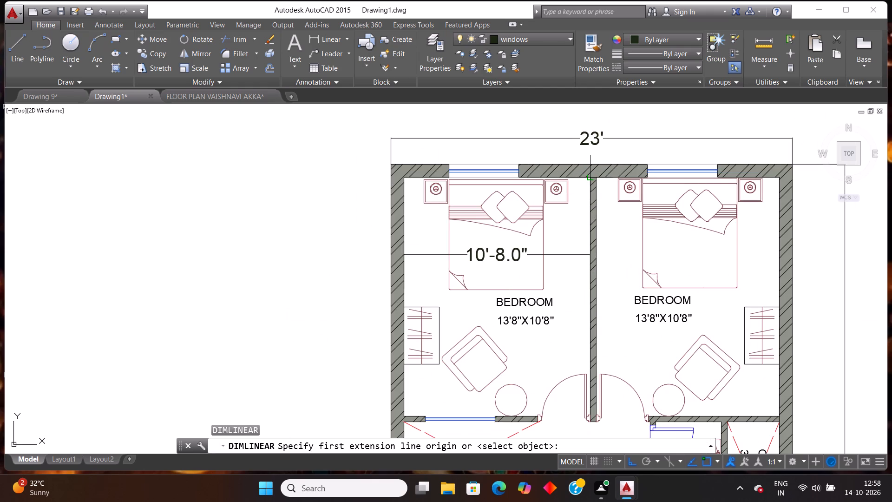
pyautogui.click(588, 178)
pyautogui.scroll(-2, 597, 234)
pyautogui.scroll(4, 597, 297)
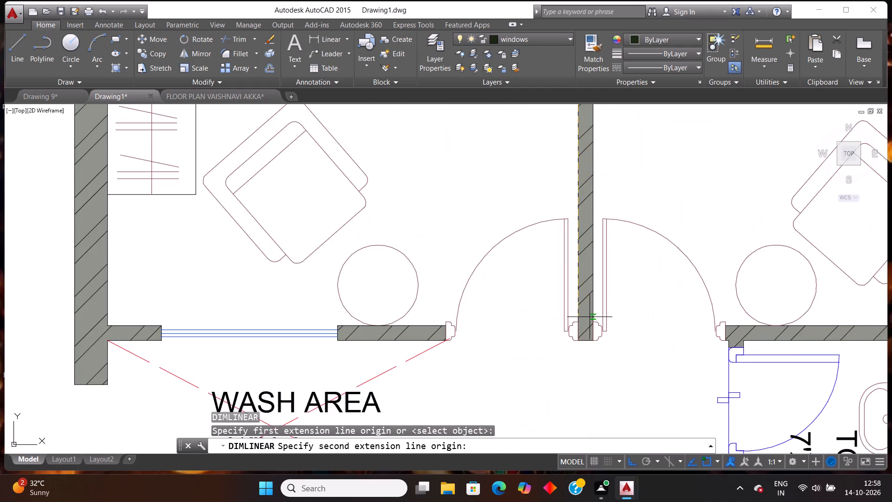
pyautogui.scroll(2, 590, 317)
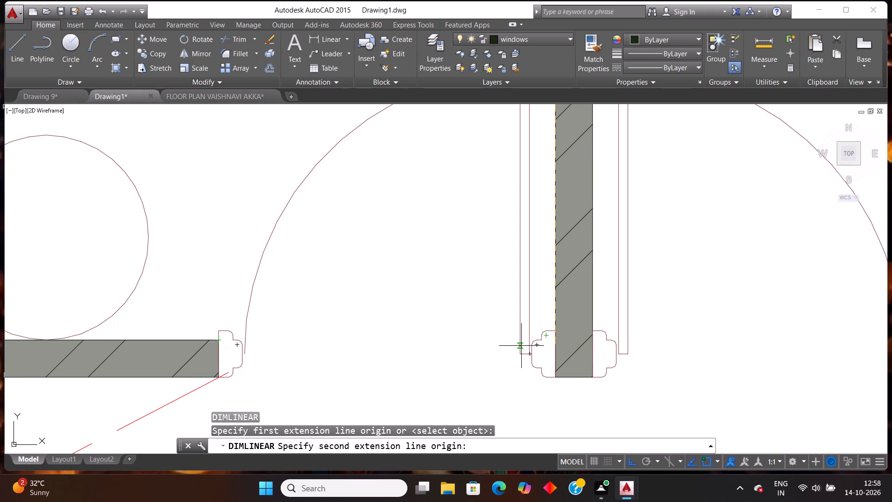
pyautogui.click(556, 341)
pyautogui.click(477, 321)
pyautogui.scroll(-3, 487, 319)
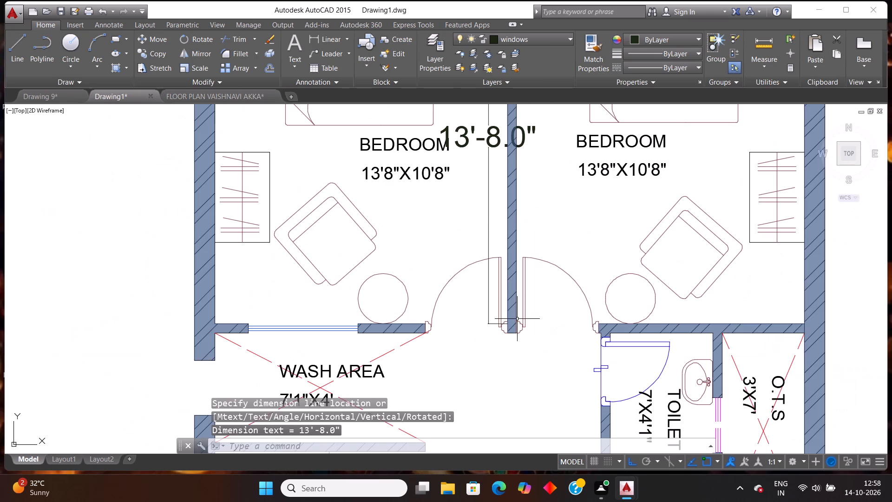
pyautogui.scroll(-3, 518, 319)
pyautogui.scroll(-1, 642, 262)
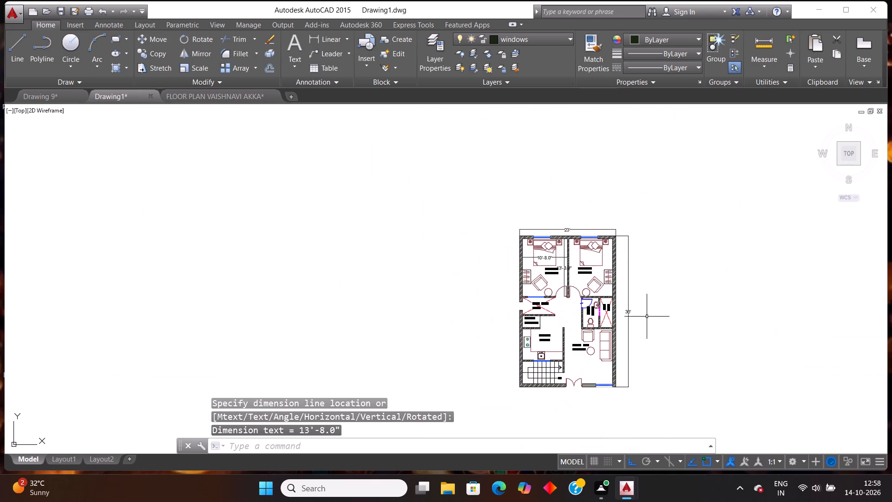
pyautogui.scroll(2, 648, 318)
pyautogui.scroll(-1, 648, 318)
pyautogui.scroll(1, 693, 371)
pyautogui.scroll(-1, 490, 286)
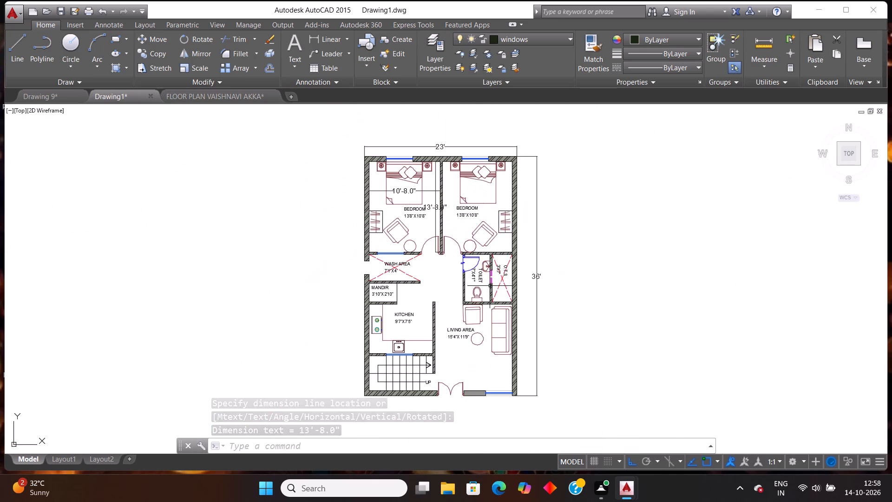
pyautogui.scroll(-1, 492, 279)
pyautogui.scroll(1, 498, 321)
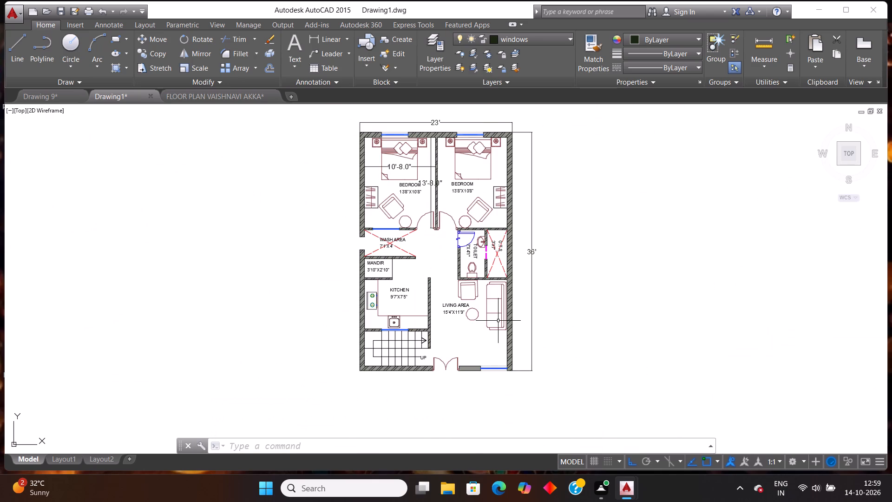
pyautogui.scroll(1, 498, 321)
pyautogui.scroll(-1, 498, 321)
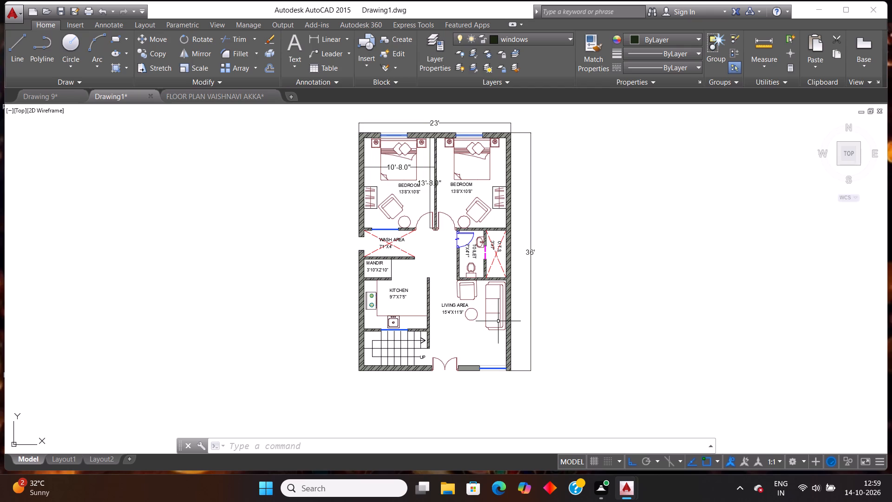
# Add a linear dimension of the staircase's clear width between its inner wall faces, placed just below the line dividing the flights.
pyautogui.scroll(1, 497, 321)
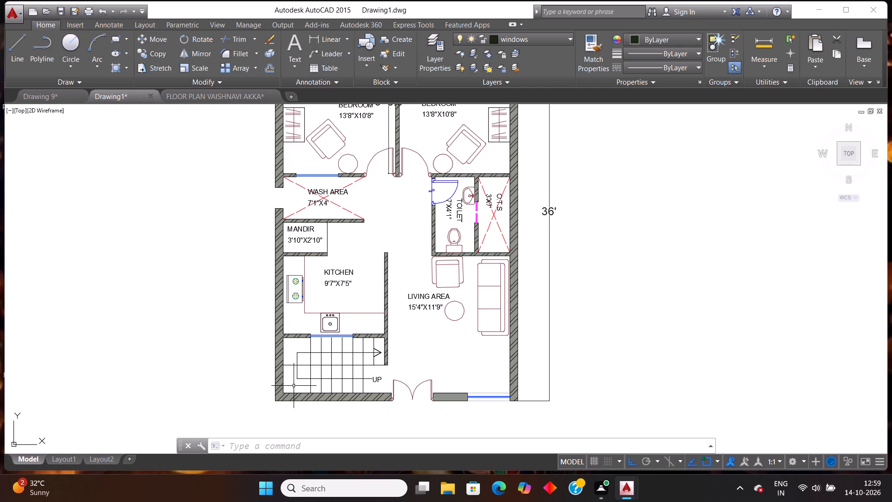
pyautogui.press('Return')
pyautogui.scroll(2, 278, 374)
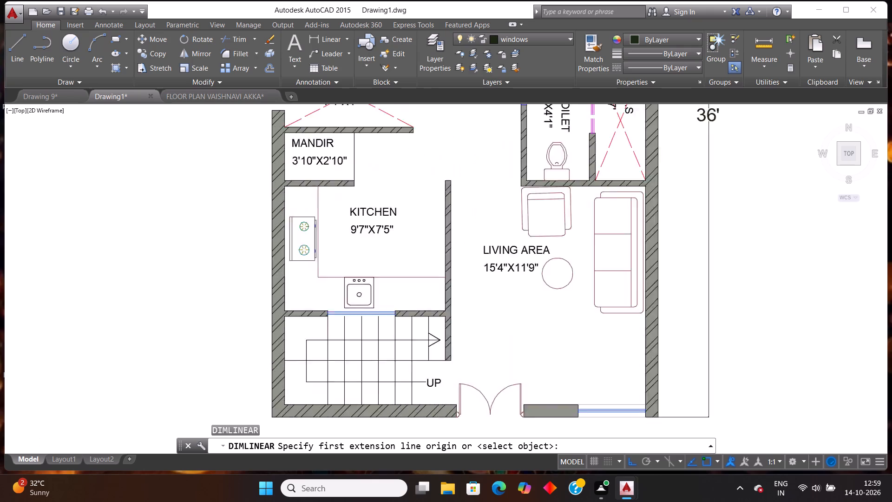
pyautogui.scroll(1, 278, 374)
pyautogui.click(288, 340)
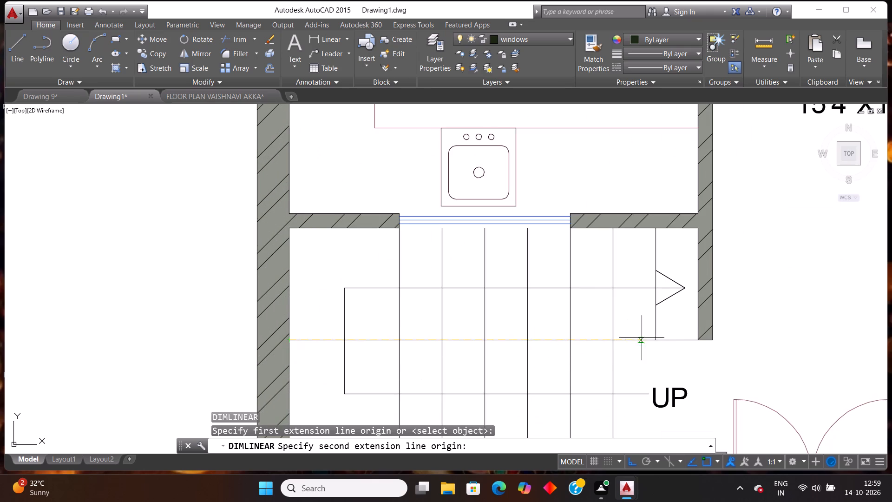
pyautogui.click(702, 340)
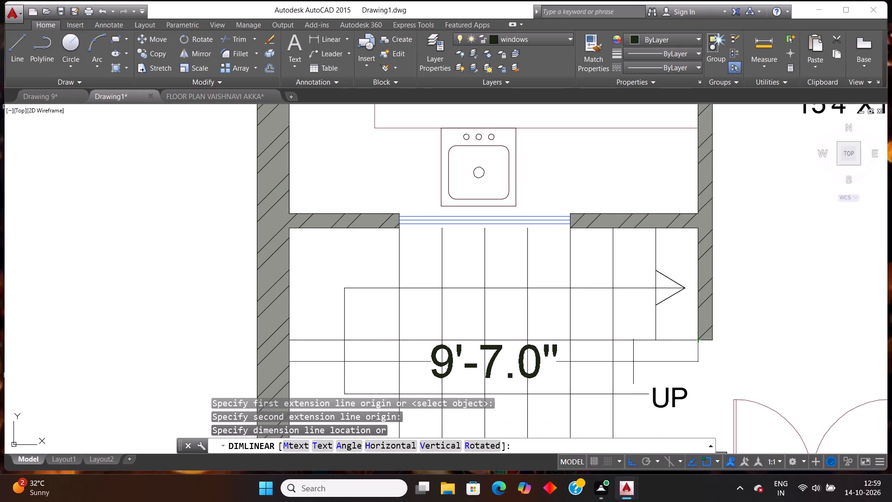
pyautogui.click(633, 362)
pyautogui.scroll(-4, 673, 326)
pyautogui.scroll(-1, 667, 290)
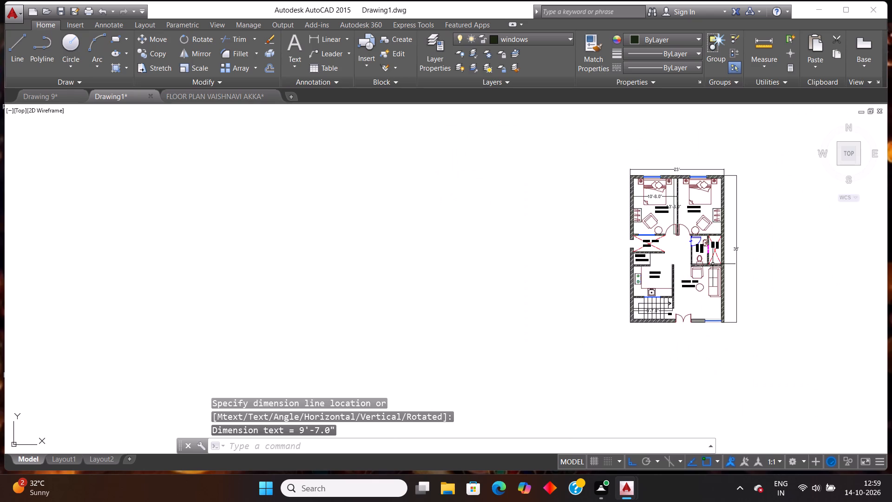
pyautogui.scroll(1, 743, 250)
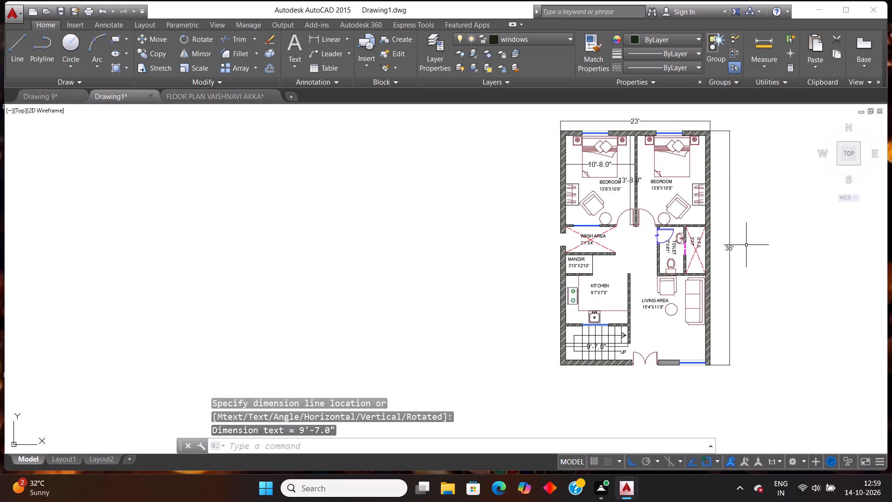
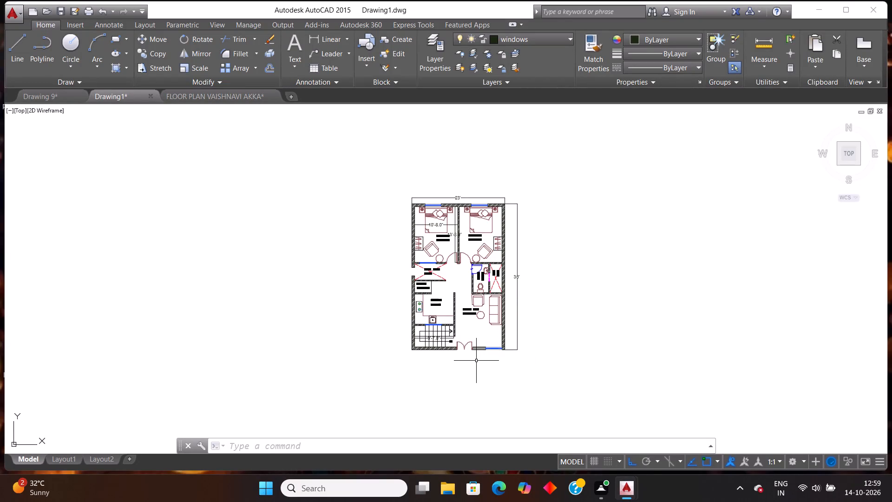
# Save the house plan drawing in the fuji workspace folder under the name Drawing1 14 OCT.
pyautogui.scroll(1, 476, 359)
pyautogui.scroll(-1, 479, 357)
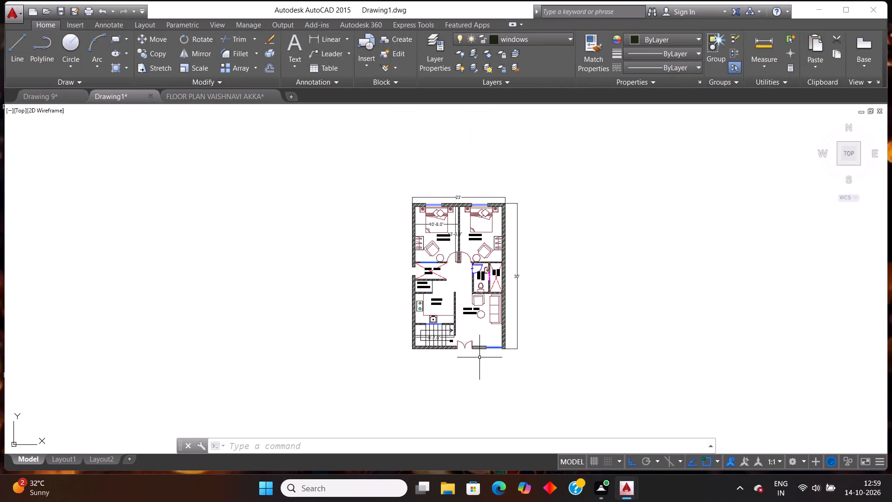
pyautogui.scroll(1, 551, 280)
pyautogui.press('Escape')
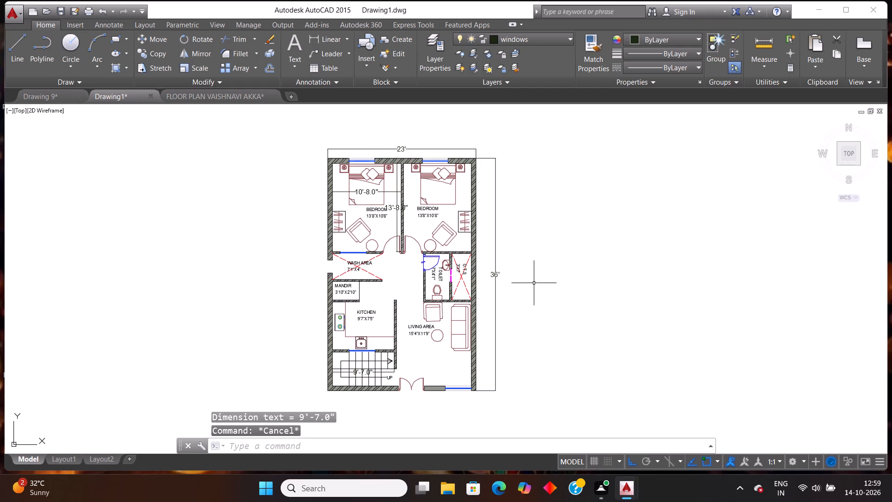
pyautogui.hotkey('ctrl', 's')
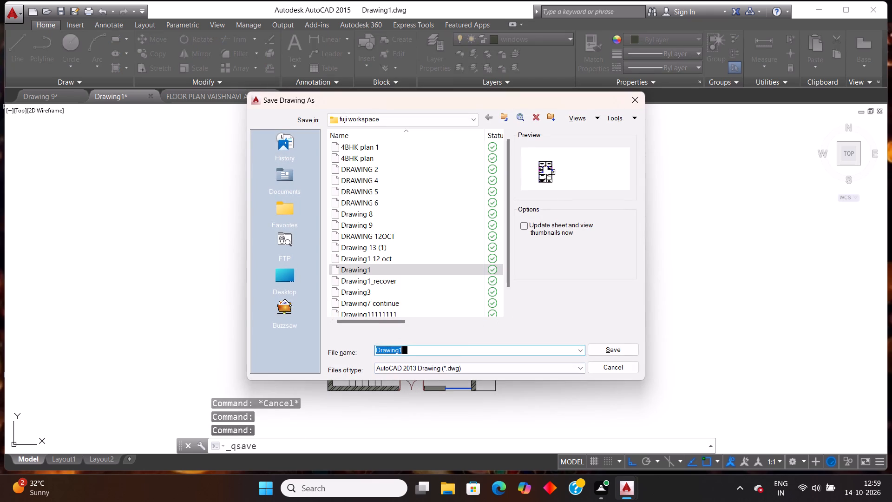
pyautogui.click(424, 352)
pyautogui.write('14')
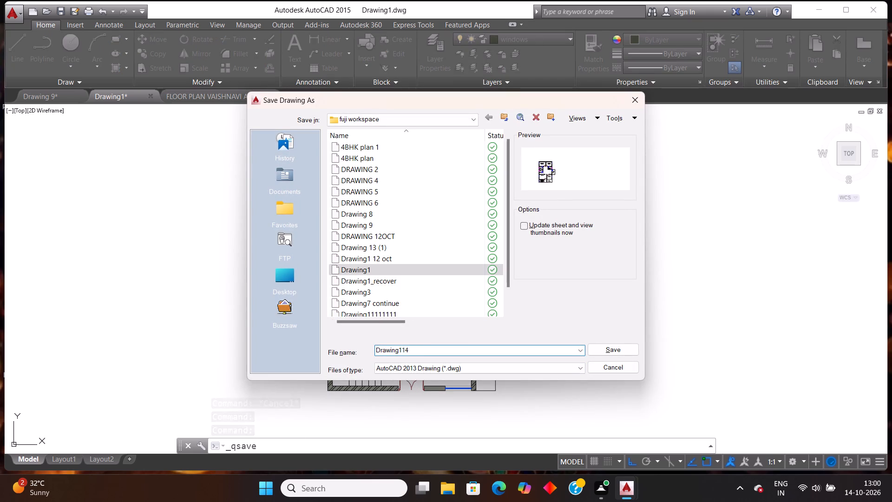
pyautogui.press('BackSpace')
pyautogui.press('BackSpace')
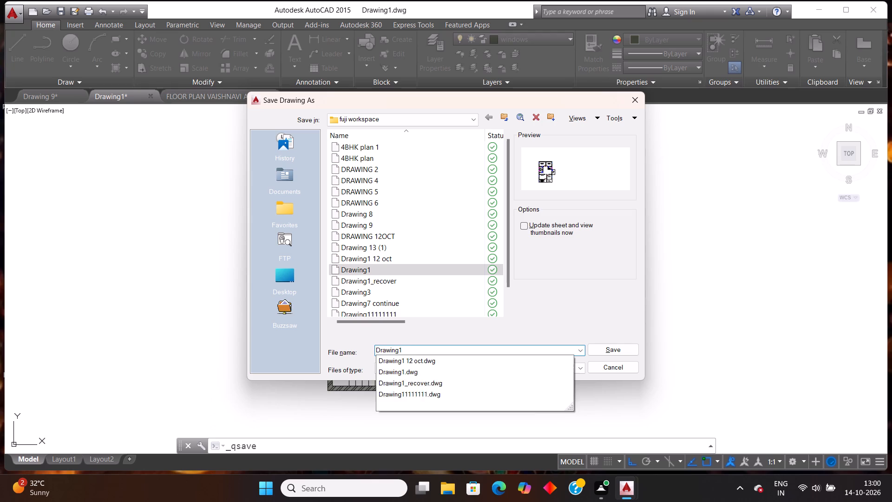
pyautogui.press('space')
pyautogui.write('14')
pyautogui.press('space')
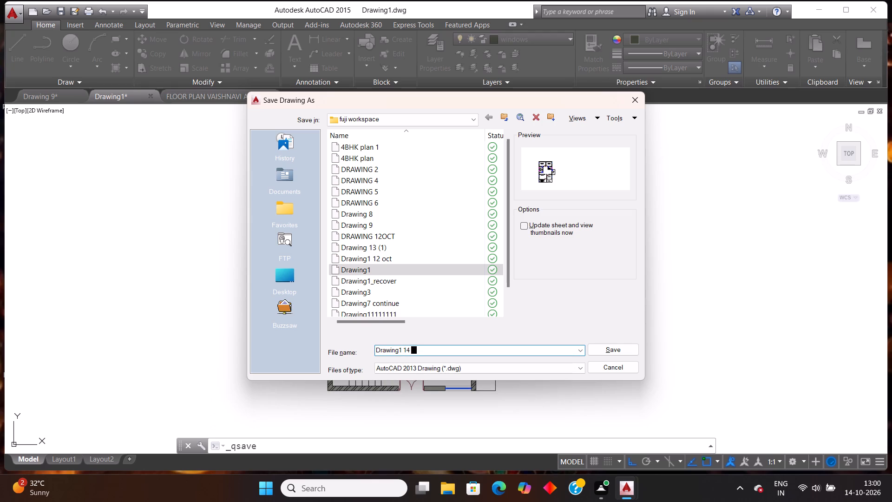
pyautogui.write('OCT')
pyautogui.click(604, 353)
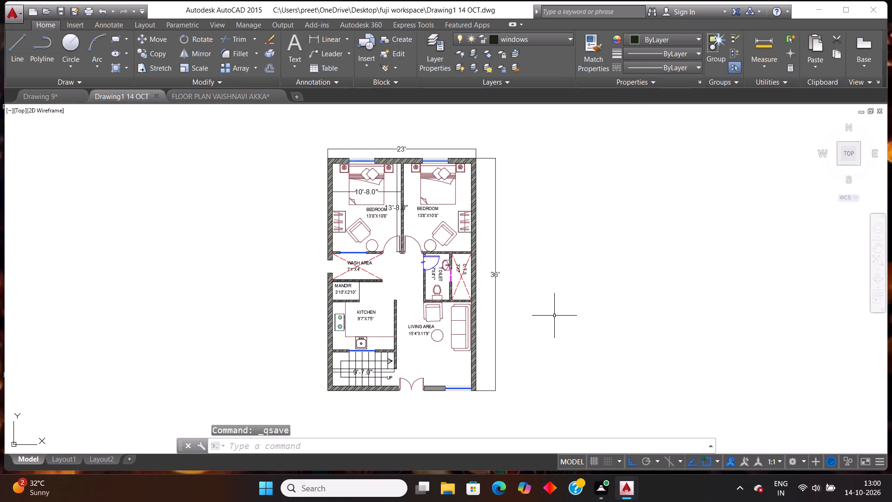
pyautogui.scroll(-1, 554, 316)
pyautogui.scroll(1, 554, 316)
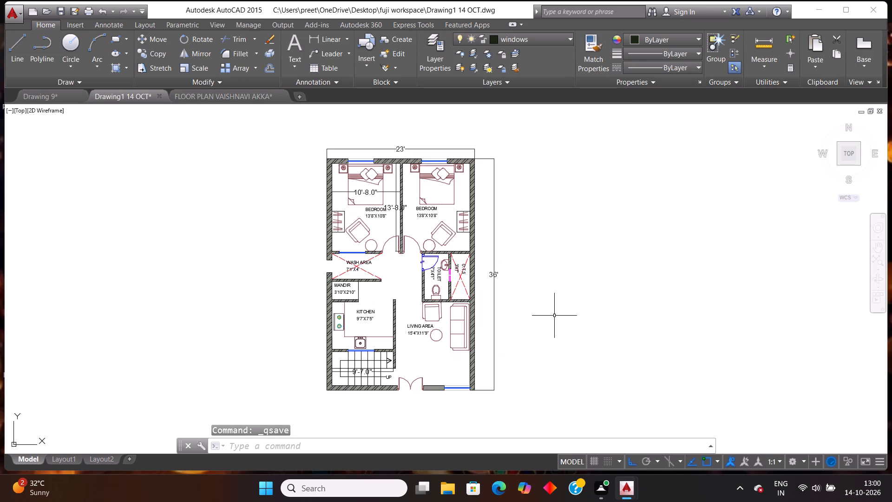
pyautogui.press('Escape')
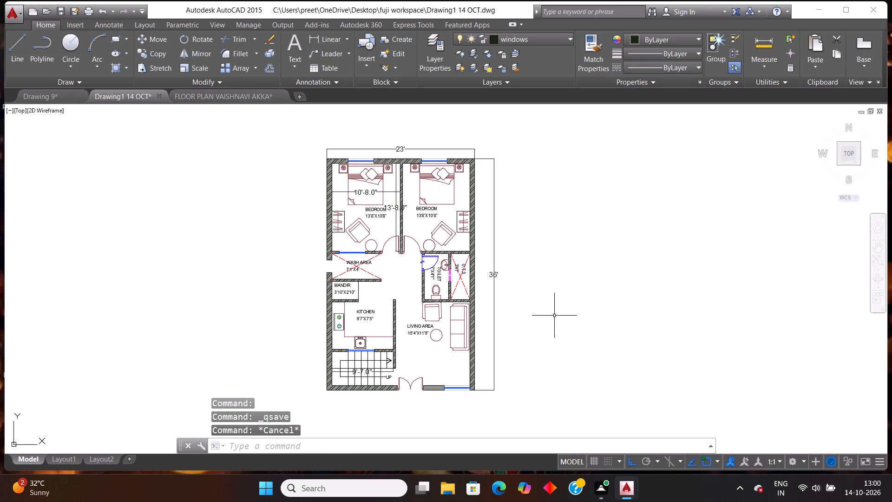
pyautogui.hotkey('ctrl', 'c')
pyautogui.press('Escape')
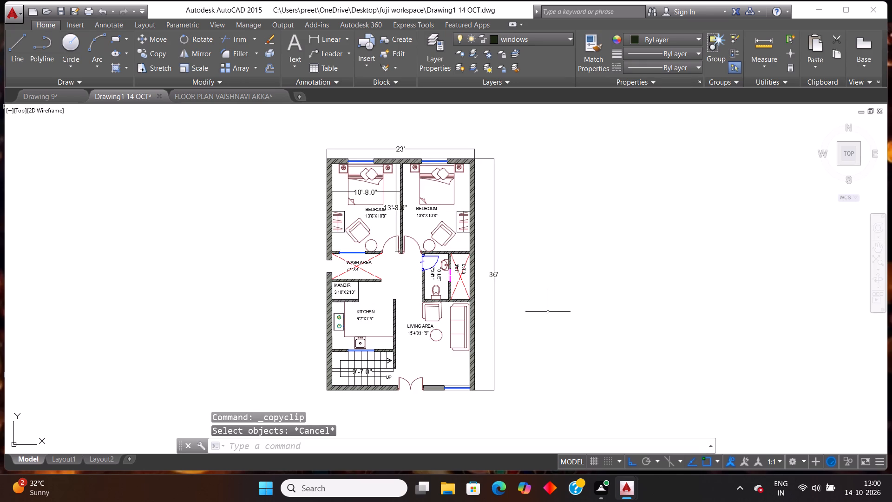
# Switch to the other open FLOOR PLAN drawing, save its changes and close it.
pyautogui.click(247, 96)
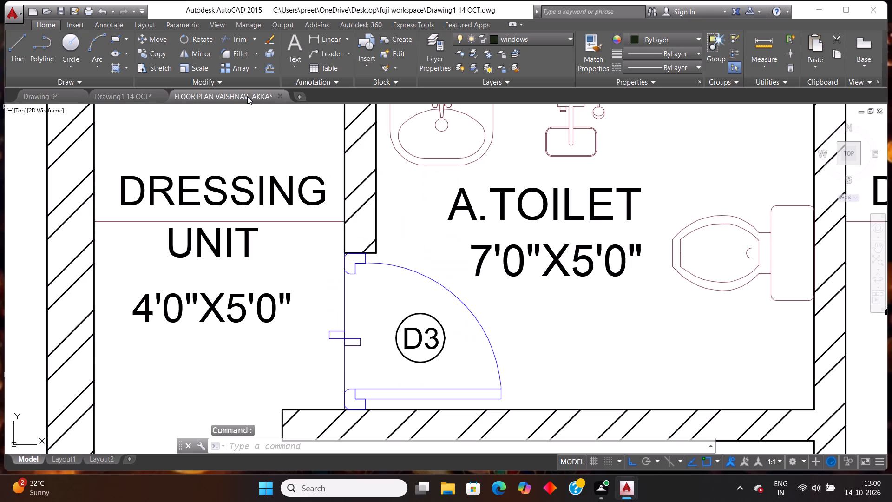
pyautogui.hotkey('ctrl', 's')
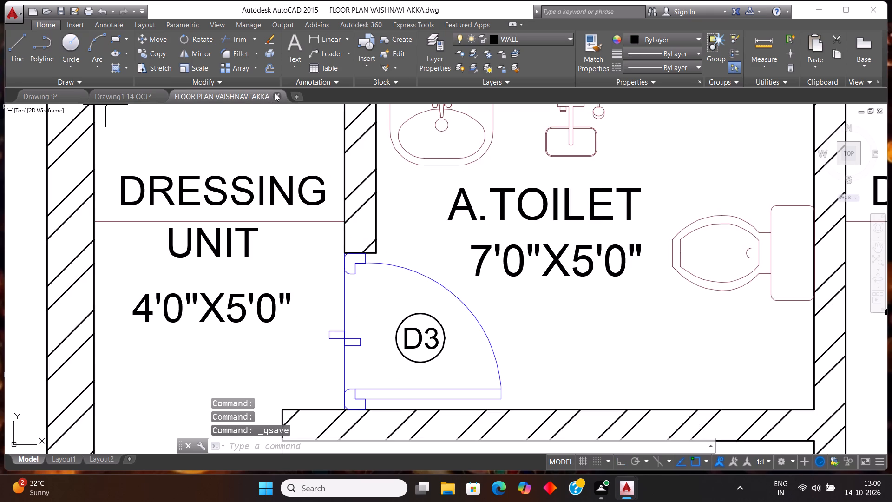
pyautogui.click(275, 93)
# Switch to Drawing 9, save its changes and close it.
pyautogui.click(51, 97)
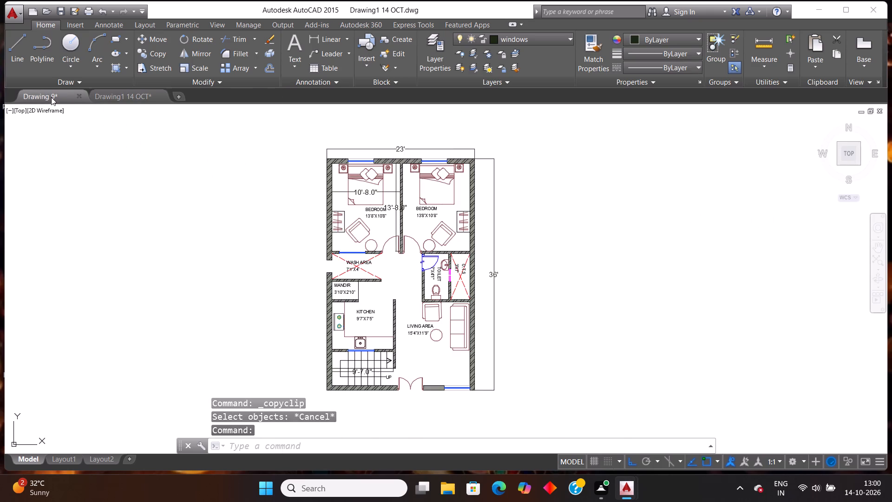
pyautogui.hotkey('ctrl', 's')
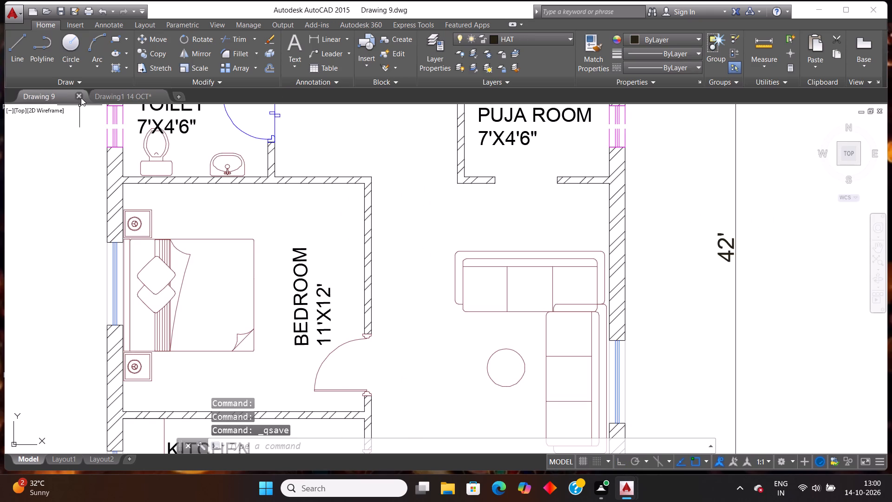
pyautogui.click(78, 94)
# Return to the Drawing1 14 OCT house plan and save it again.
pyautogui.click(50, 97)
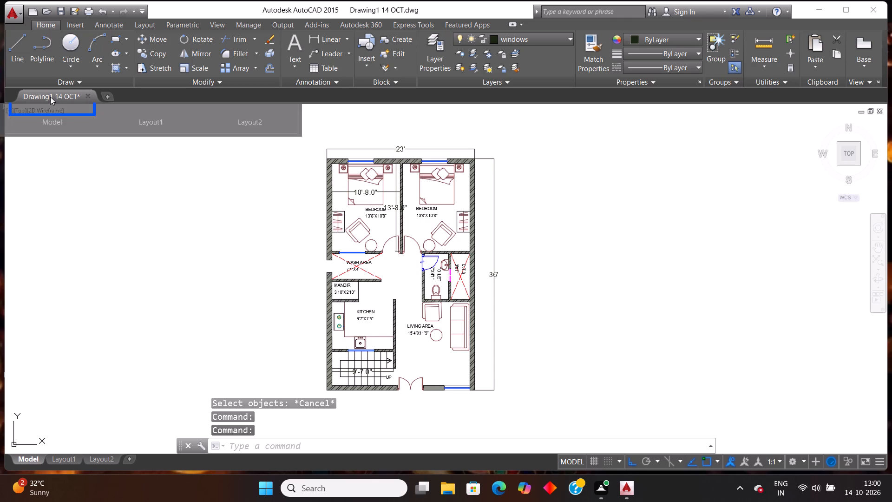
pyautogui.scroll(-1, 433, 306)
pyautogui.scroll(1, 438, 304)
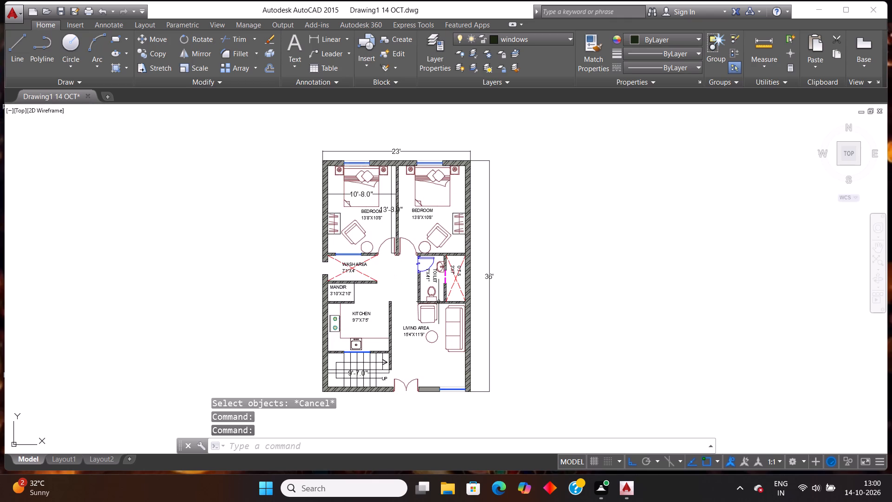
pyautogui.hotkey('ctrl', 's')
pyautogui.hotkey('ctrl', 's')
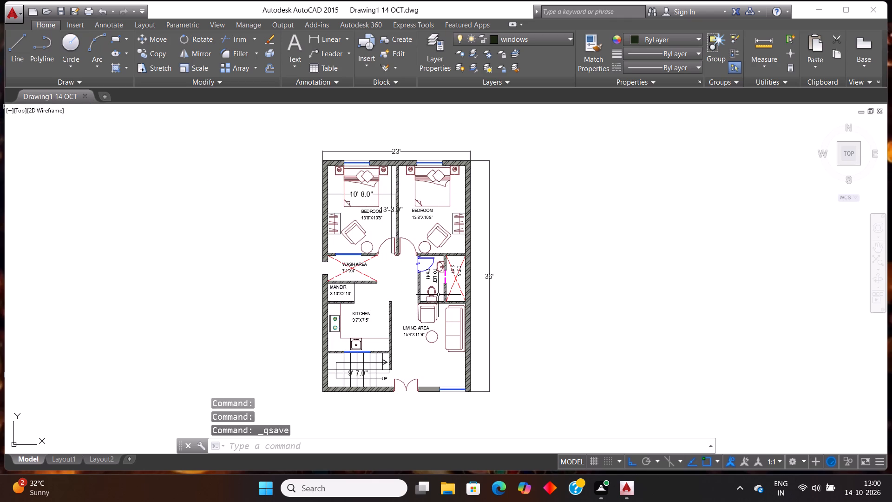
# Set up a centred plot with Microsoft Print to PDF, using a window around the whole dimensioned house plan as the plot area.
pyautogui.hotkey('ctrl', 'p')
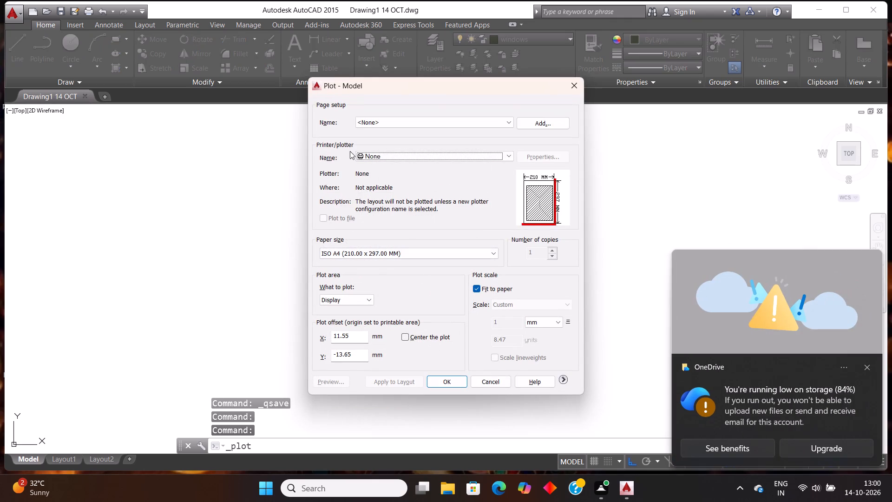
pyautogui.click(381, 153)
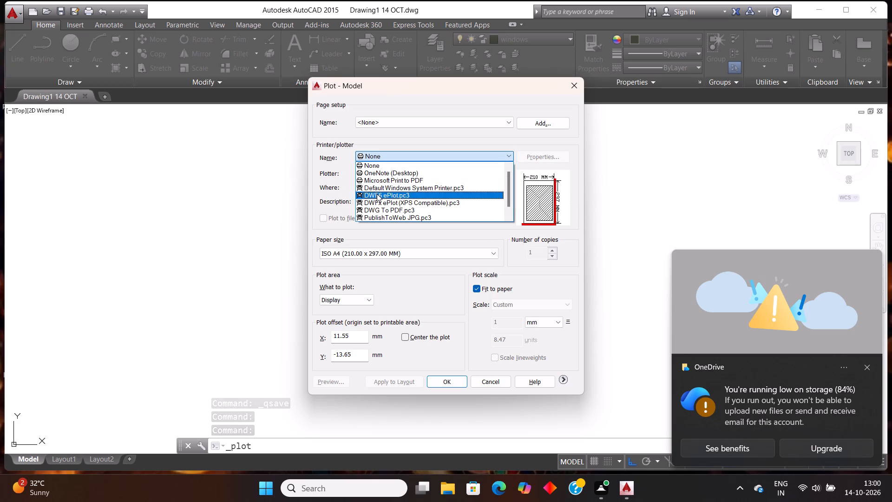
pyautogui.click(407, 181)
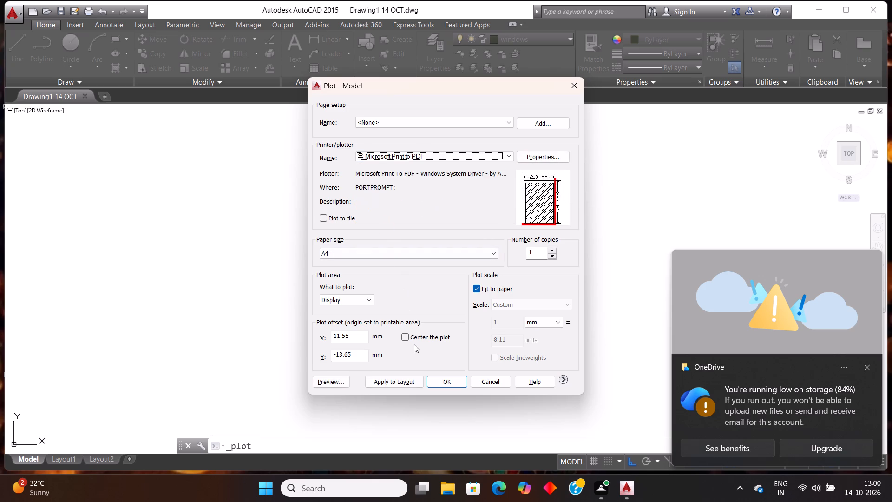
pyautogui.click(407, 339)
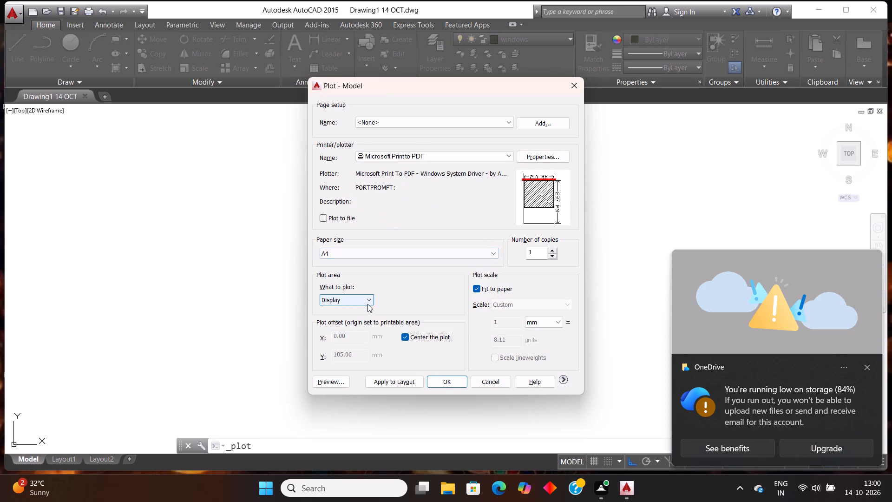
pyautogui.click(367, 304)
pyautogui.click(338, 329)
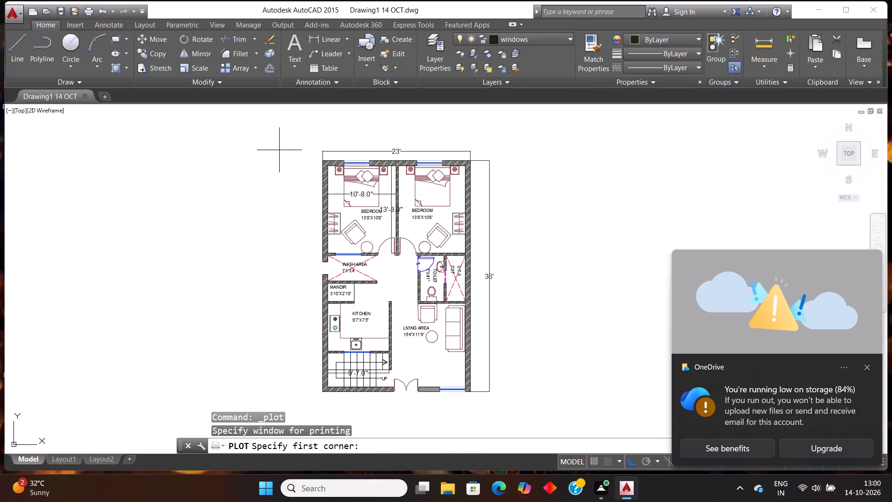
pyautogui.click(290, 142)
pyautogui.click(512, 403)
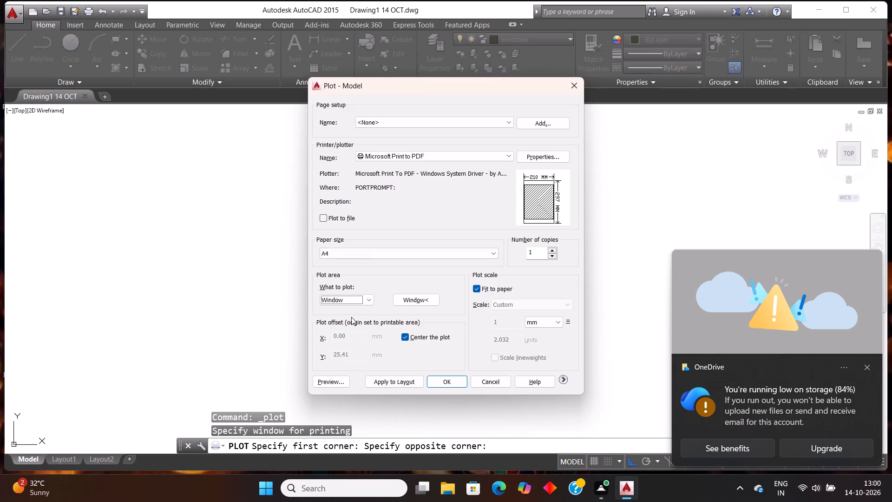
# Preview the plot and print it to a PDF named DRNG 14 OCT PDF in the fuji workspace folder.
pyautogui.click(324, 381)
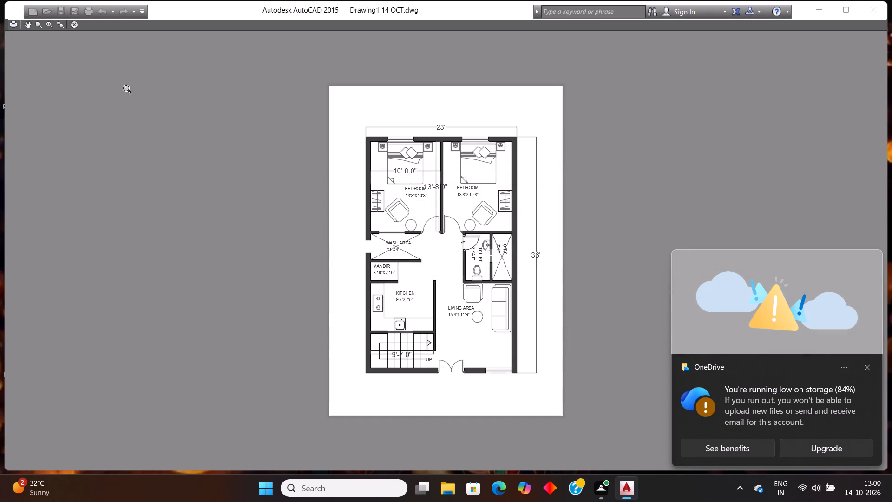
pyautogui.click(14, 26)
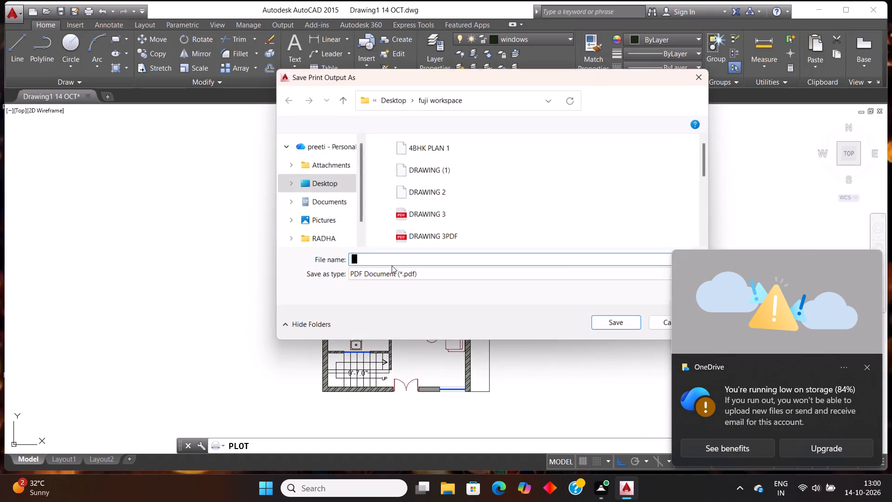
pyautogui.click(369, 258)
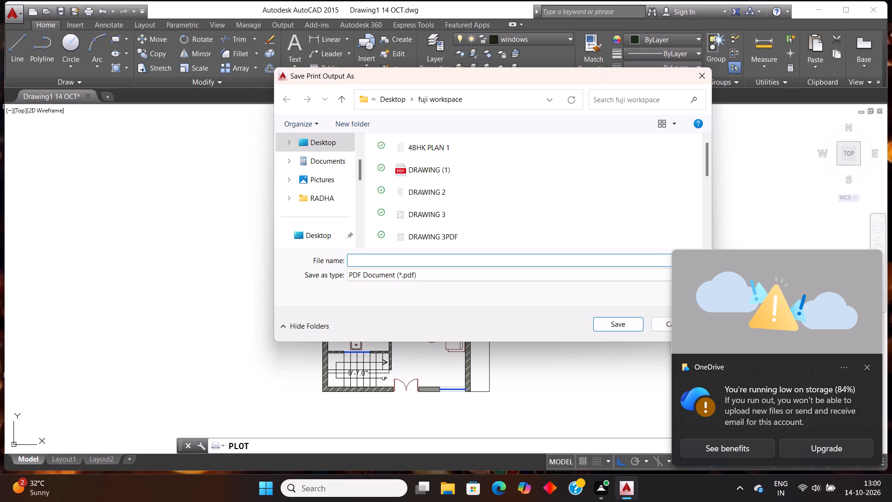
pyautogui.press('d')
pyautogui.write('RNG')
pyautogui.press('space')
pyautogui.write('114')
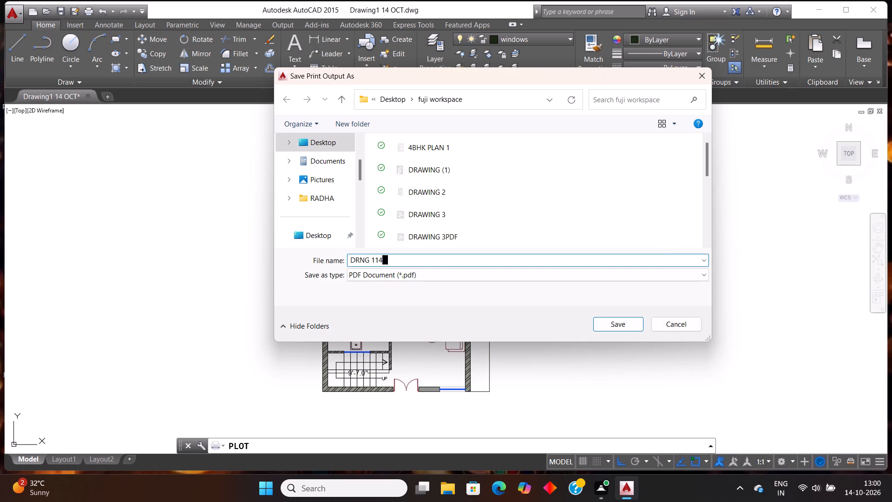
pyautogui.press('BackSpace')
pyautogui.press('BackSpace')
pyautogui.write('4 OCT')
pyautogui.press('space')
pyautogui.press('p')
pyautogui.write('GF')
pyautogui.press('BackSpace')
pyautogui.press('BackSpace')
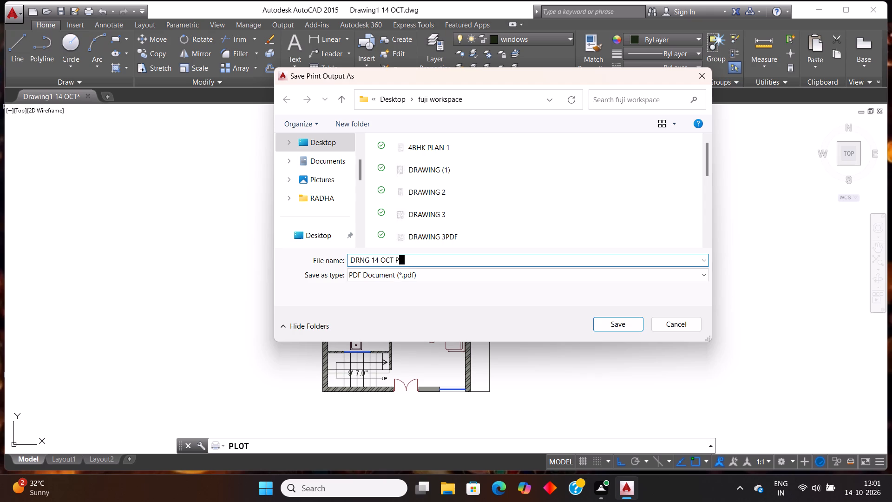
pyautogui.write('DF')
pyautogui.click(615, 323)
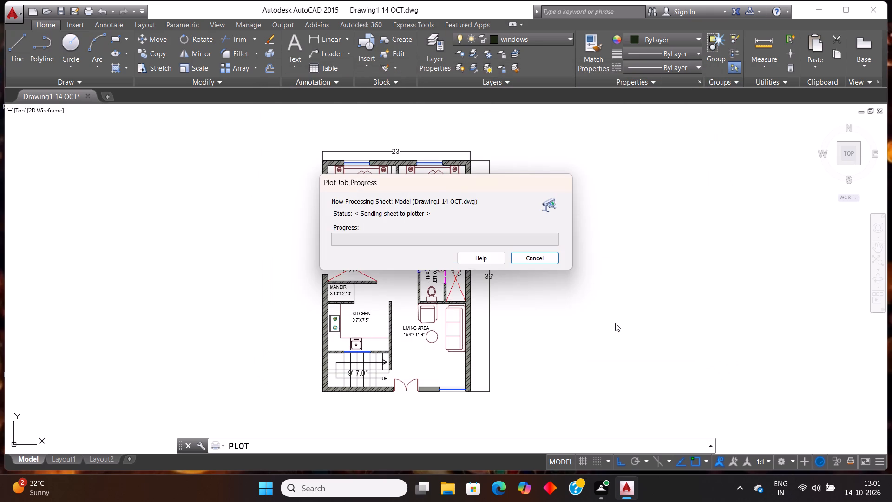